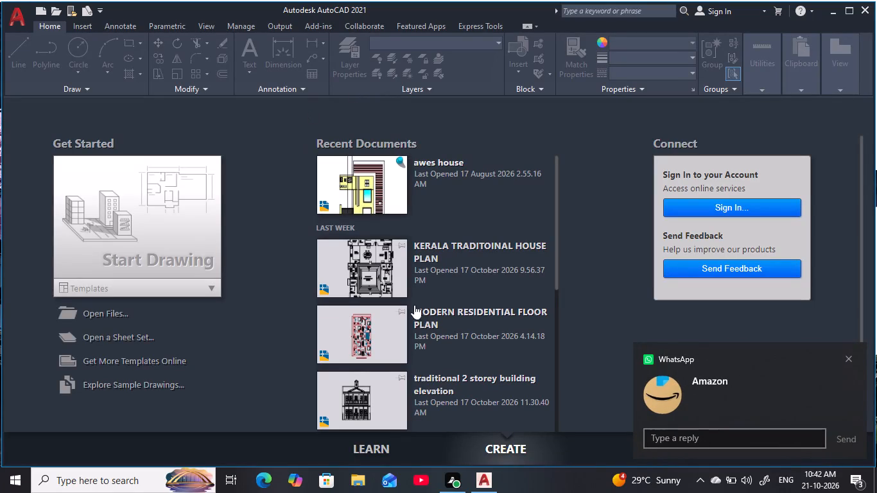
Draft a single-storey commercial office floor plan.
Start a new blank drawing.
{"action": "double_click", "coordinate": [164, 225]}
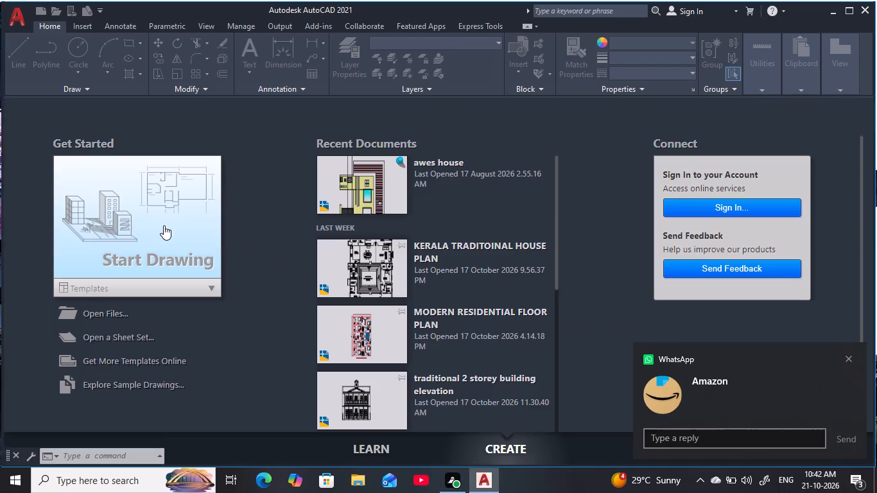
{"action": "key", "text": "Escape"}
{"action": "key", "text": "Escape"}
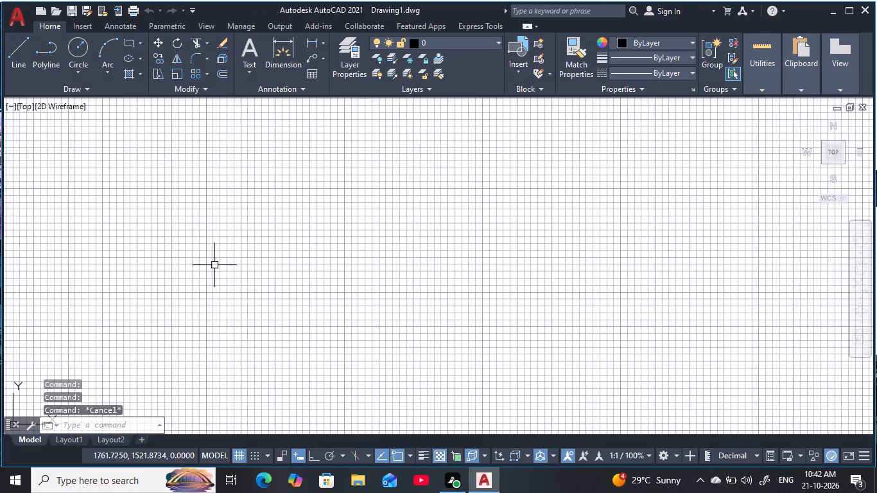
{"action": "key", "text": "Escape"}
{"action": "key", "text": "Escape"}
{"action": "key", "text": "Escape"}
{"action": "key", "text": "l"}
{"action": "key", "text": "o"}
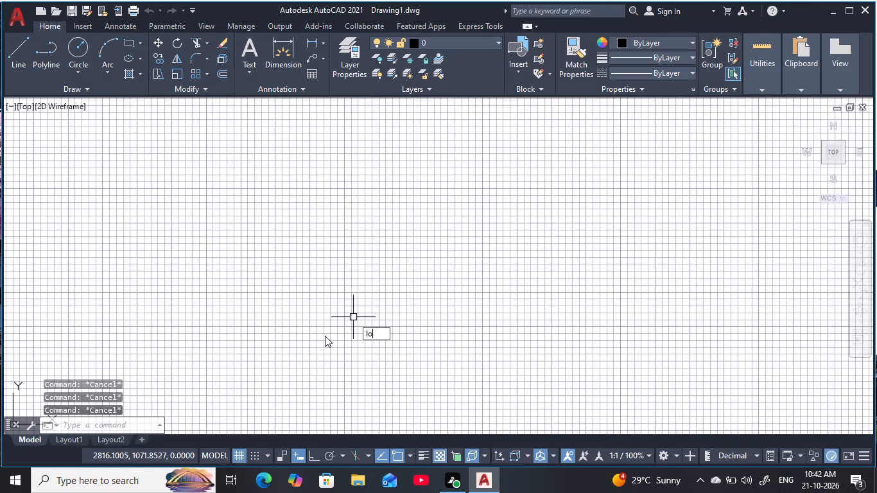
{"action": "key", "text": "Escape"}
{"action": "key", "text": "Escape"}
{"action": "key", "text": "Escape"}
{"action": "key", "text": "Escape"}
Enable Maintain a log file in the Open and Save options and apply the change.
{"action": "key", "text": "o"}
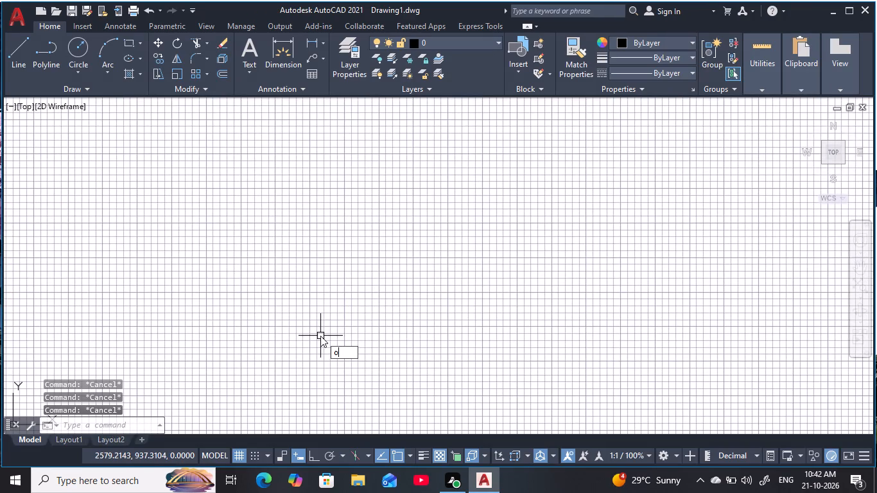
{"action": "key", "text": "p"}
{"action": "key", "text": "Return"}
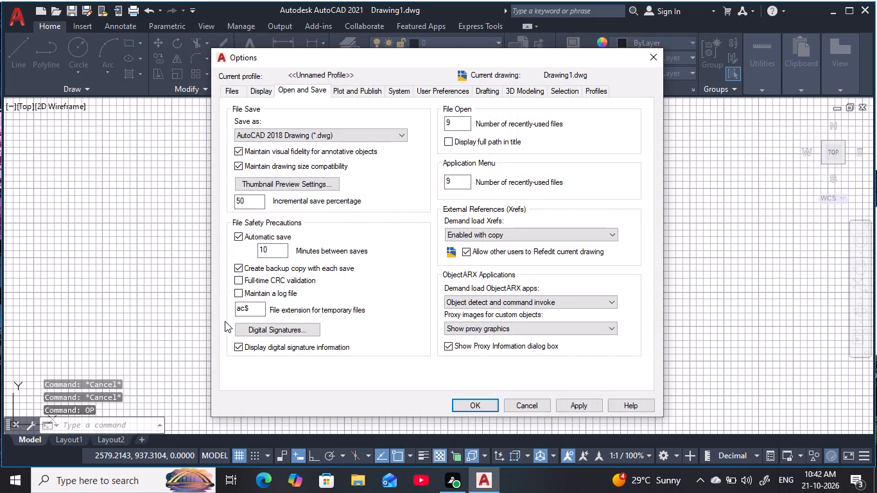
{"action": "left_click", "coordinate": [239, 295]}
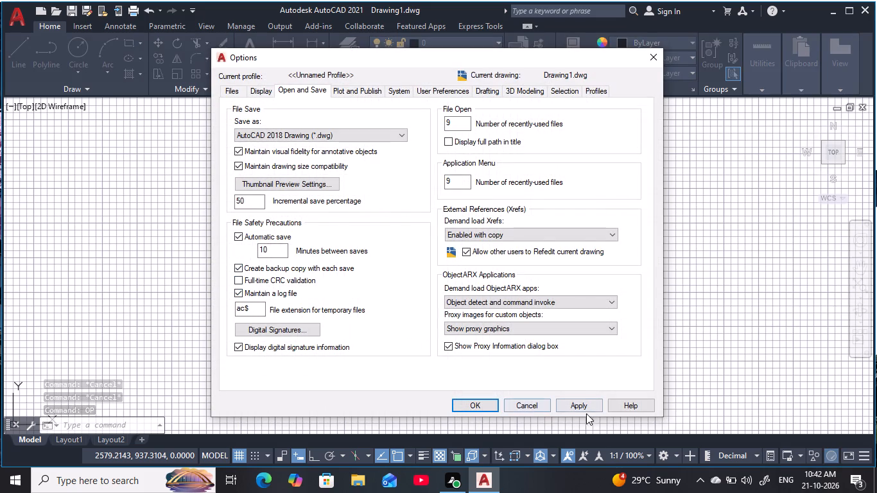
{"action": "left_click", "coordinate": [588, 407]}
{"action": "left_click", "coordinate": [479, 412]}
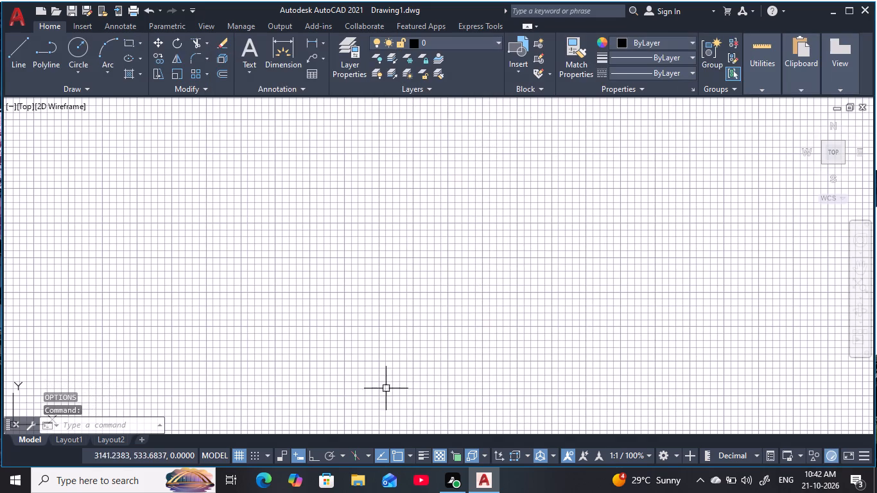
Turn on log file recording with the LOGFILEON command.
{"action": "key", "text": "Escape"}
{"action": "key", "text": "Escape"}
{"action": "key", "text": "Escape"}
{"action": "key", "text": "Escape"}
{"action": "key", "text": "l"}
{"action": "key", "text": "o"}
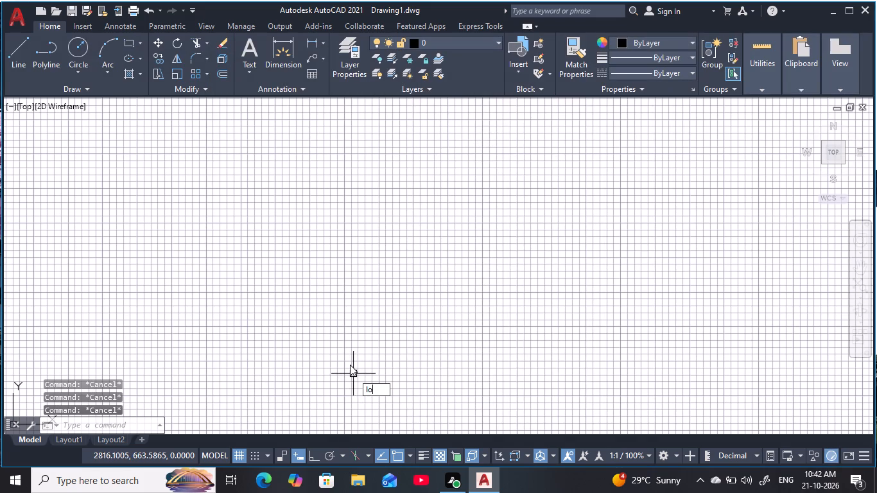
{"action": "key", "text": "g"}
{"action": "left_click", "coordinate": [429, 399]}
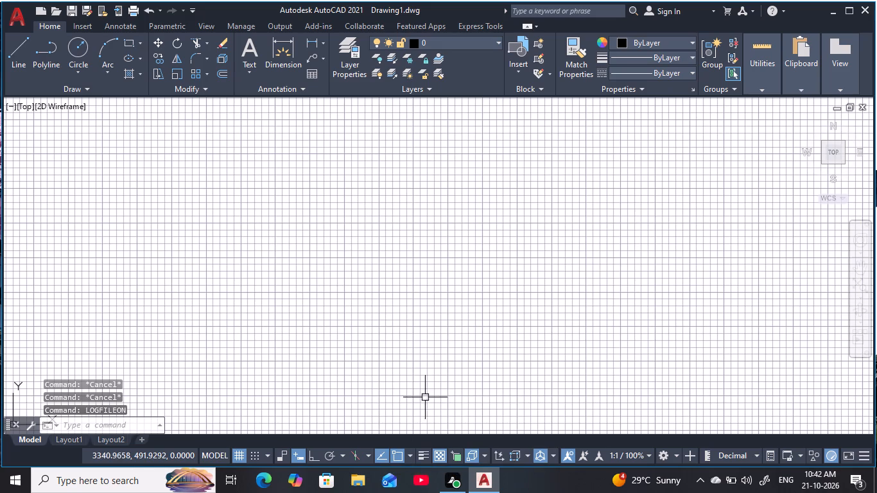
{"action": "key", "text": "Escape"}
{"action": "key", "text": "Escape"}
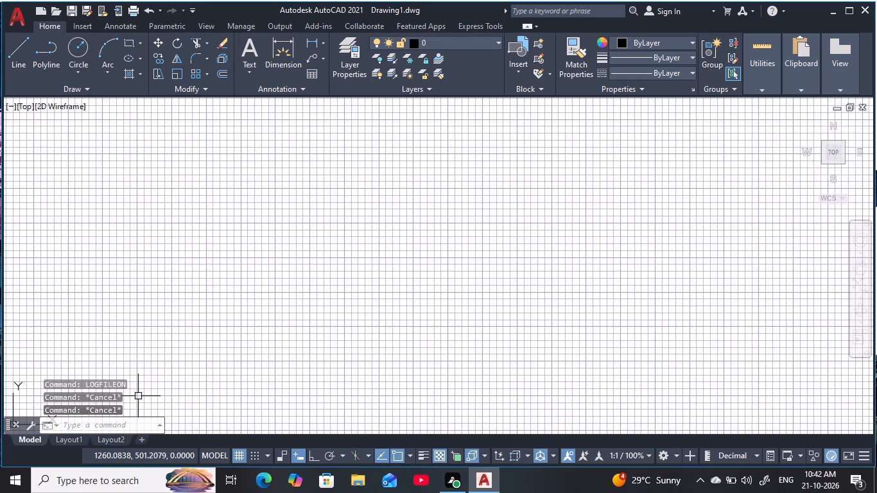
Turn off the grid display in the drawing area.
{"action": "key", "text": "F7"}
{"action": "key", "text": "Escape"}
{"action": "key", "text": "Escape"}
{"action": "key", "text": "Escape"}
{"action": "key", "text": "Escape"}
{"action": "key", "text": "Escape"}
{"action": "key", "text": "Escape"}
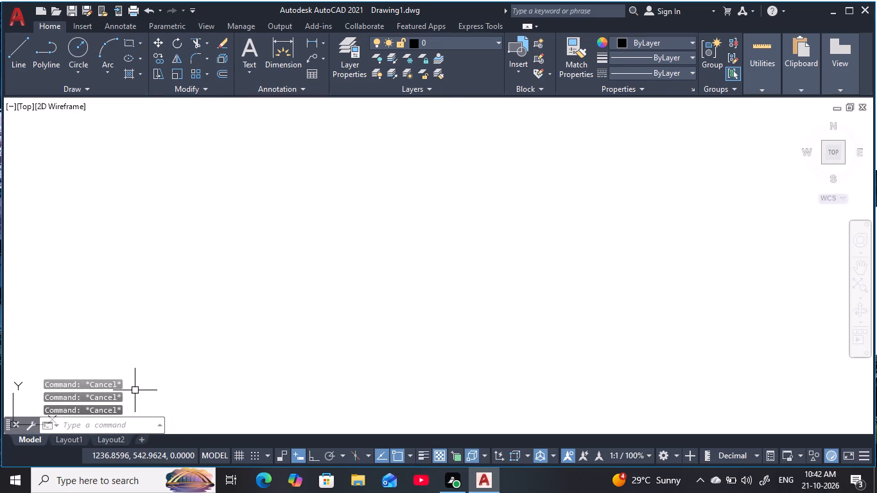
{"action": "key", "text": "Escape"}
{"action": "key", "text": "Escape"}
{"action": "key", "text": "Escape"}
{"action": "key", "text": "Escape"}
{"action": "key", "text": "Escape"}
{"action": "key", "text": "Escape"}
Configure the drawing units to Engineering length with 0'-0" precision and an insertion scale of Inches.
{"action": "type", "text": "un"}
{"action": "key", "text": "space"}
{"action": "left_click", "coordinate": [414, 157]}
{"action": "left_click", "coordinate": [424, 151]}
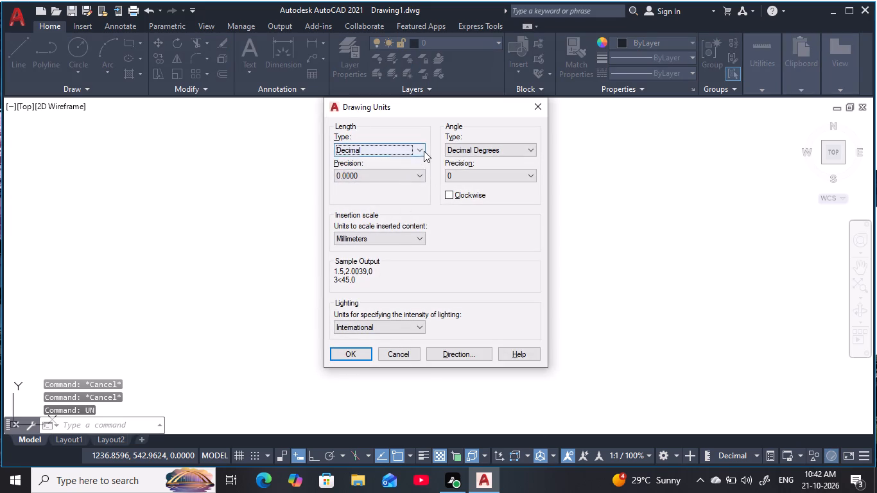
{"action": "double_click", "coordinate": [391, 176]}
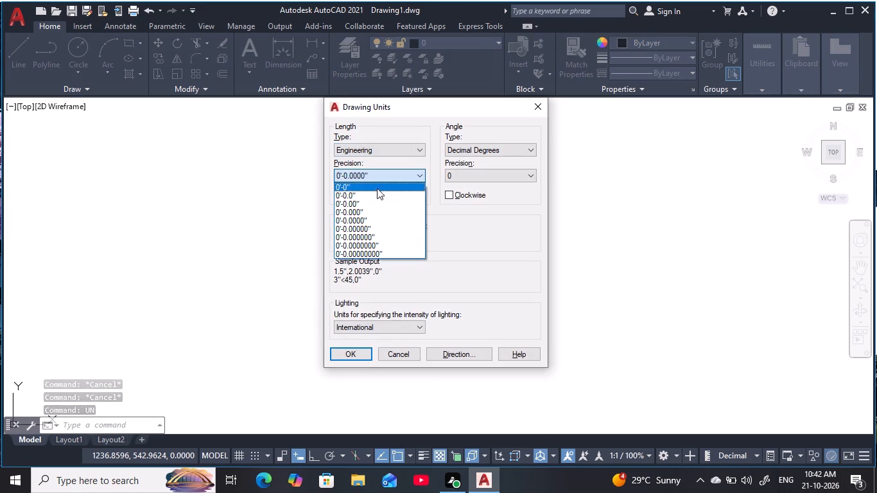
{"action": "left_click", "coordinate": [376, 189]}
{"action": "left_click", "coordinate": [376, 236]}
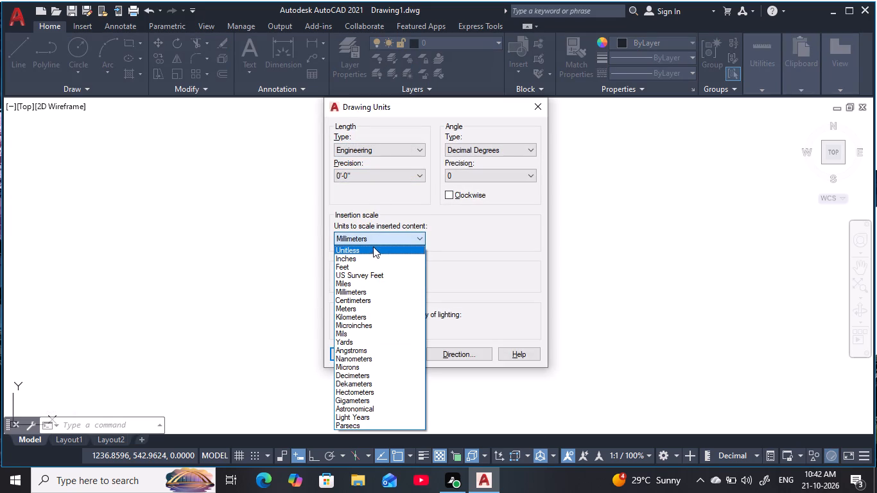
{"action": "left_click", "coordinate": [372, 257]}
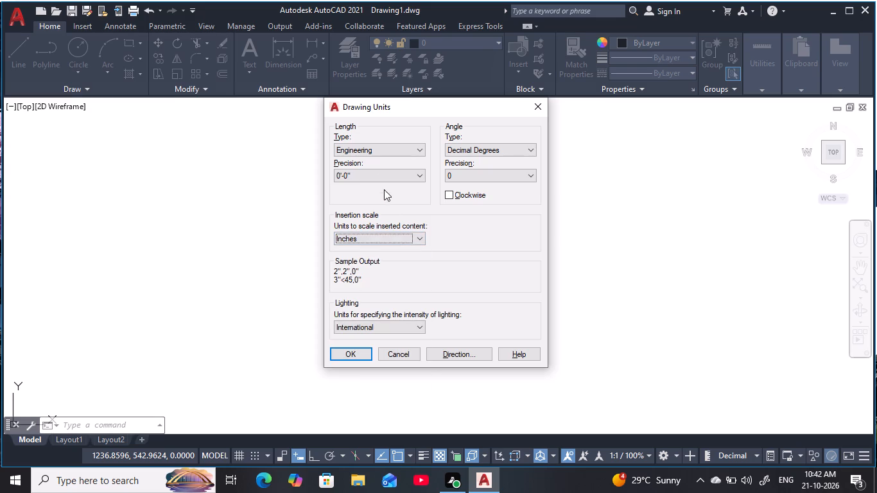
{"action": "left_click", "coordinate": [348, 354]}
{"action": "key", "text": "Escape"}
{"action": "key", "text": "Escape"}
{"action": "key", "text": "Escape"}
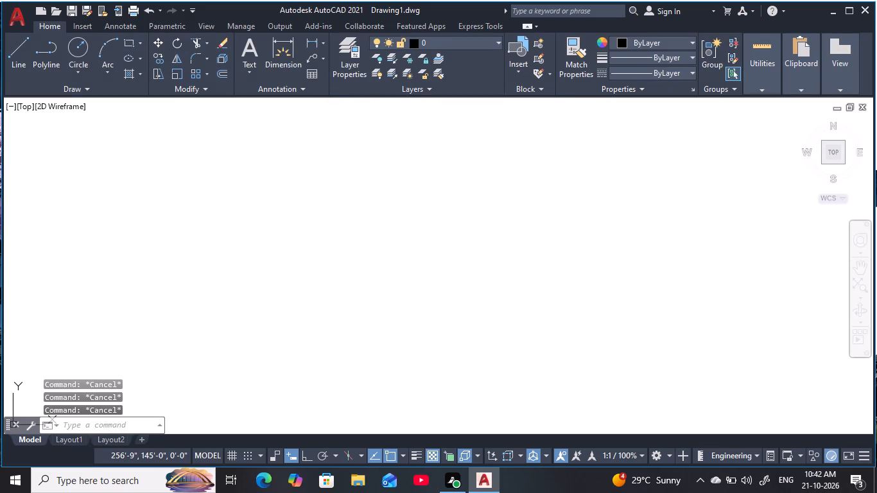
{"action": "key", "text": "Escape"}
{"action": "key", "text": "Escape"}
Modify the ISO-25 dimension style's primary units to Engineering format with 0'-0" precision.
{"action": "type", "text": "d"}
{"action": "key", "text": "space"}
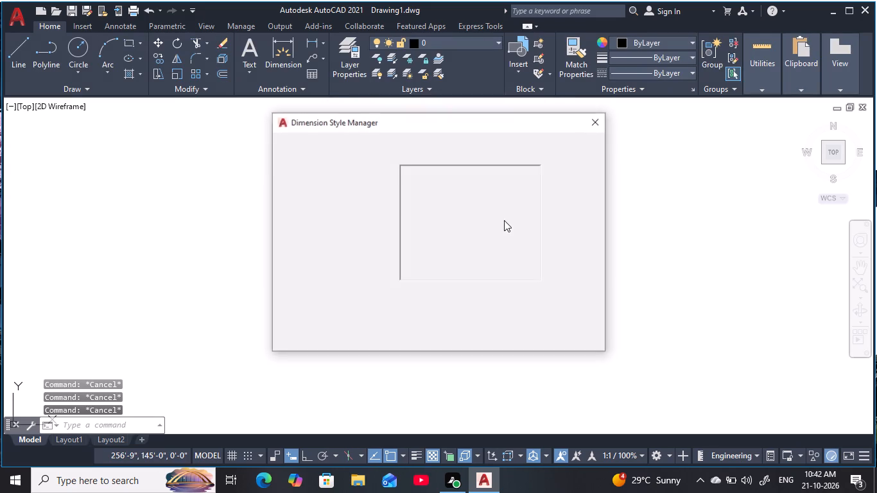
{"action": "left_click", "coordinate": [563, 216]}
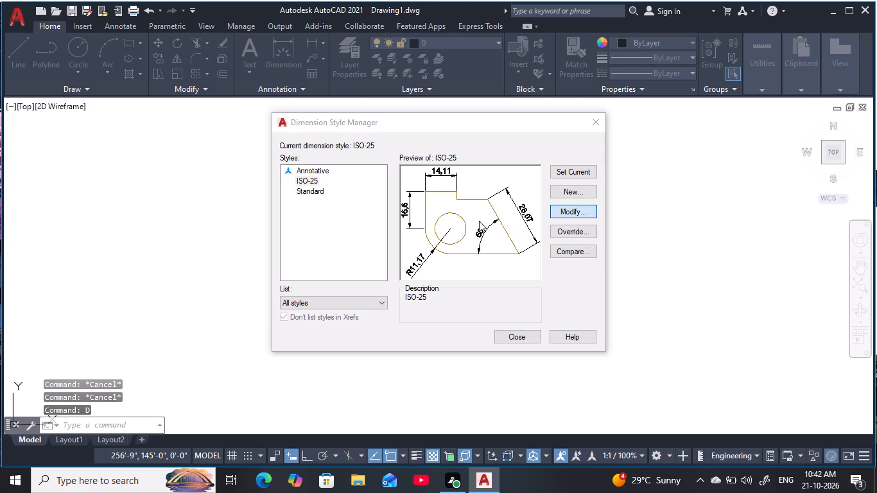
{"action": "left_click", "coordinate": [445, 99]}
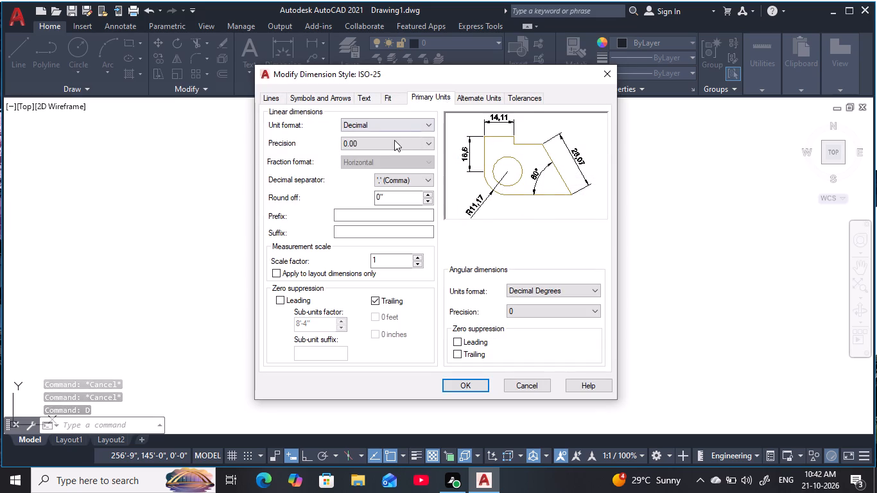
{"action": "left_click", "coordinate": [392, 126]}
{"action": "left_click", "coordinate": [384, 151]}
{"action": "left_click", "coordinate": [388, 145]}
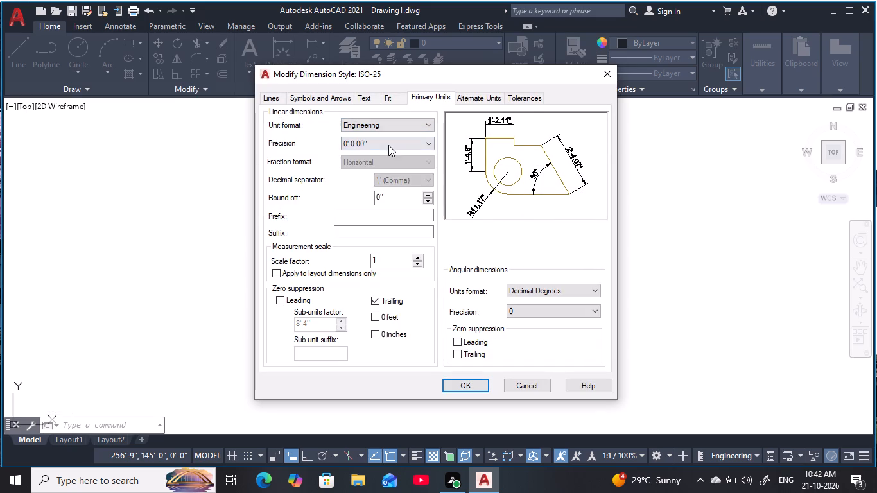
{"action": "left_click", "coordinate": [382, 155]}
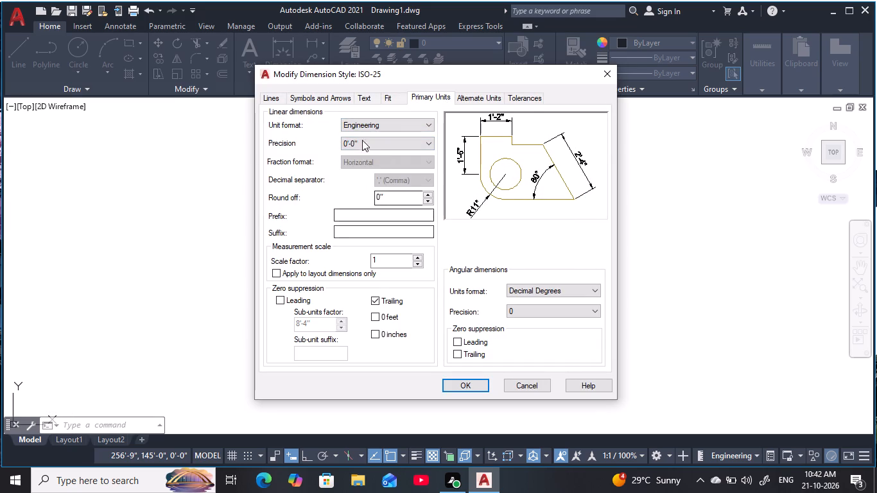
Set the ISO-25 dimension style's text height to 9 and its arrow size to 4.5.
{"action": "left_click", "coordinate": [370, 98]}
{"action": "left_click_drag", "start_coordinate": [416, 189], "coordinate": [401, 193]}
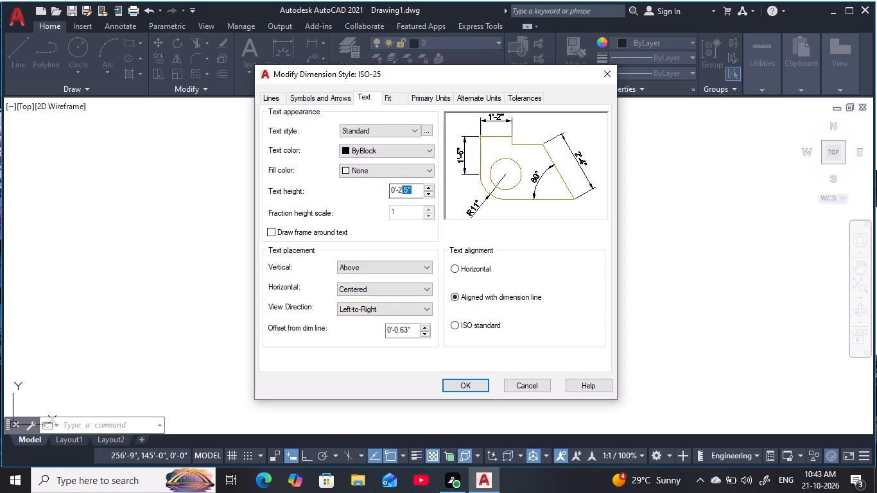
{"action": "left_click_drag", "start_coordinate": [401, 193], "coordinate": [302, 206]}
{"action": "key", "text": "9"}
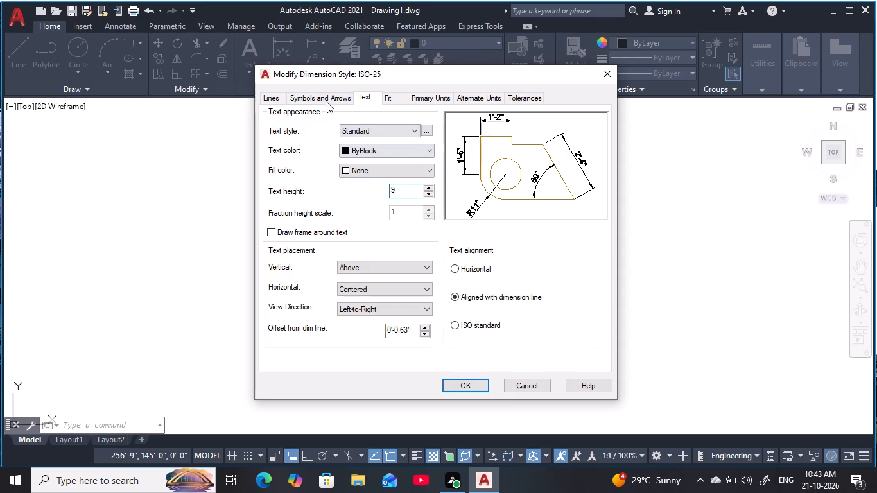
{"action": "left_click", "coordinate": [326, 99]}
{"action": "left_click_drag", "start_coordinate": [297, 226], "coordinate": [233, 229]}
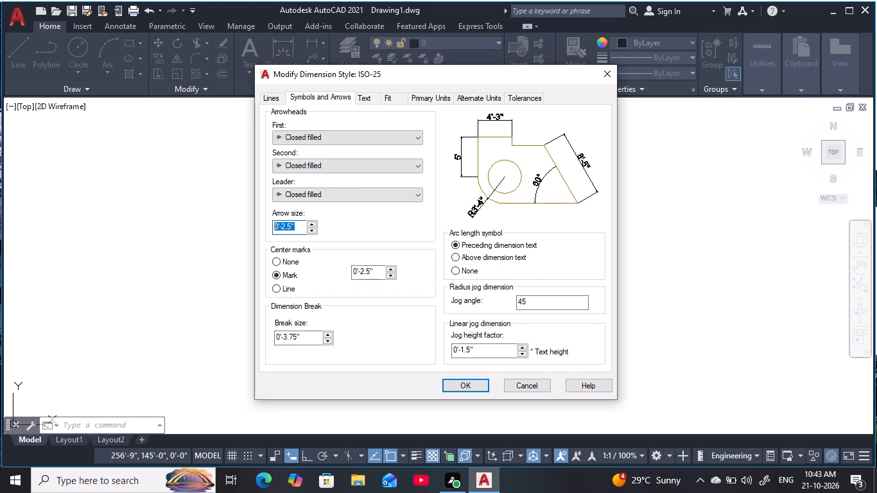
{"action": "left_click_drag", "start_coordinate": [233, 229], "coordinate": [222, 232]}
{"action": "key", "text": "4"}
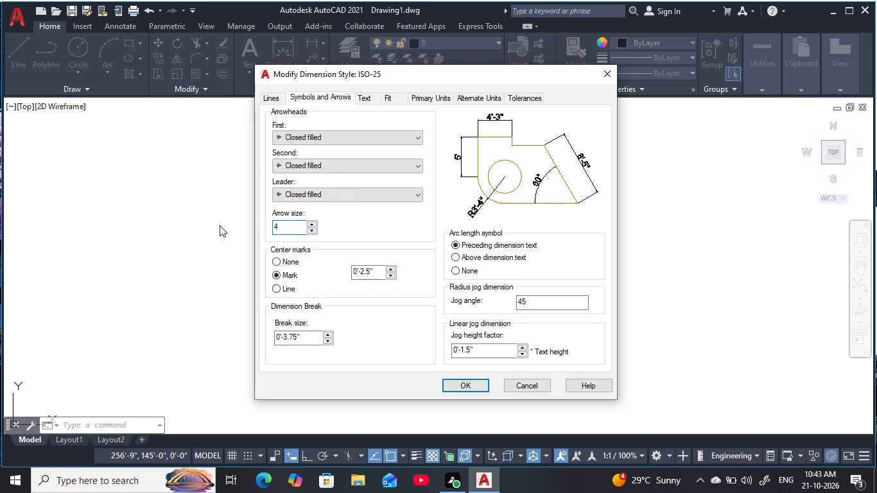
{"action": "key", "text": "period"}
{"action": "key", "text": "5"}
Accept the ISO-25 style changes after checking its line settings, make it the current dimension style and close the manager.
{"action": "left_click", "coordinate": [274, 99]}
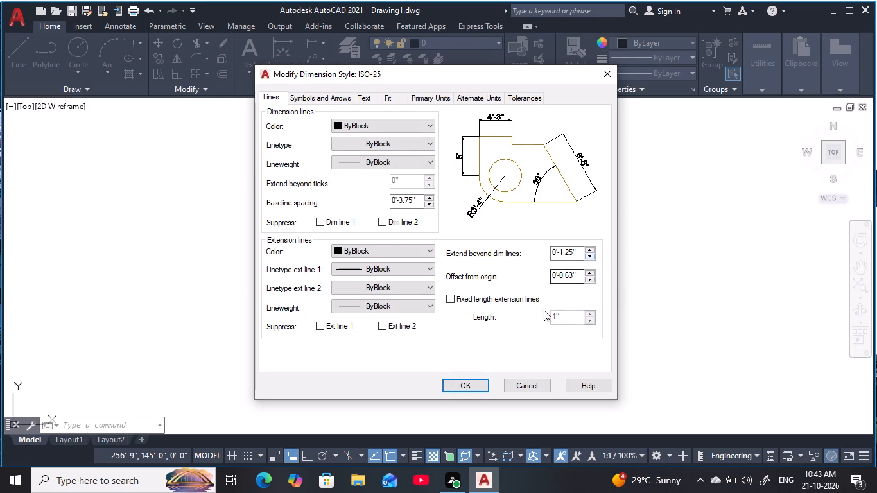
{"action": "left_click", "coordinate": [483, 381]}
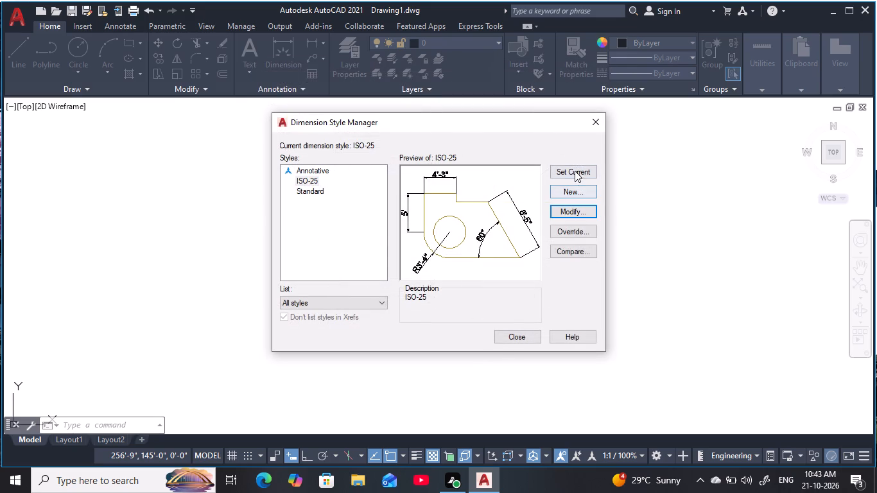
{"action": "left_click", "coordinate": [576, 169]}
{"action": "left_click", "coordinate": [525, 336]}
{"action": "key", "text": "Escape"}
{"action": "key", "text": "Escape"}
{"action": "key", "text": "Escape"}
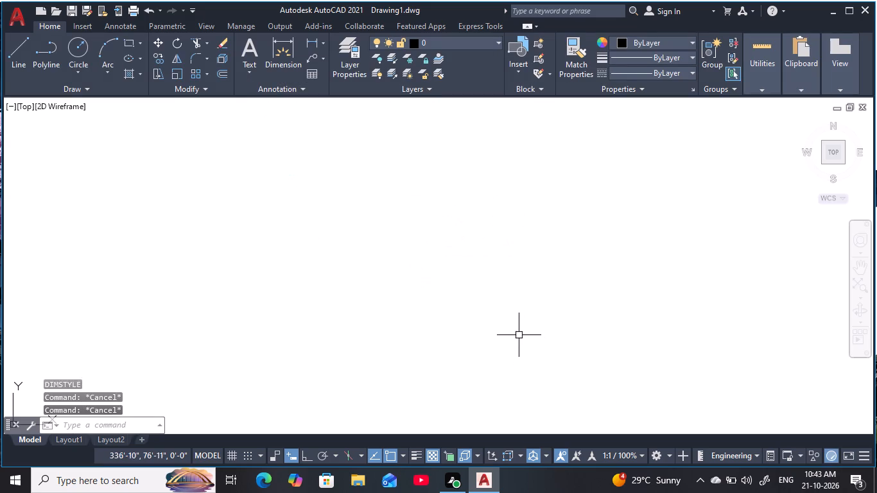
{"action": "key", "text": "Escape"}
{"action": "key", "text": "Escape"}
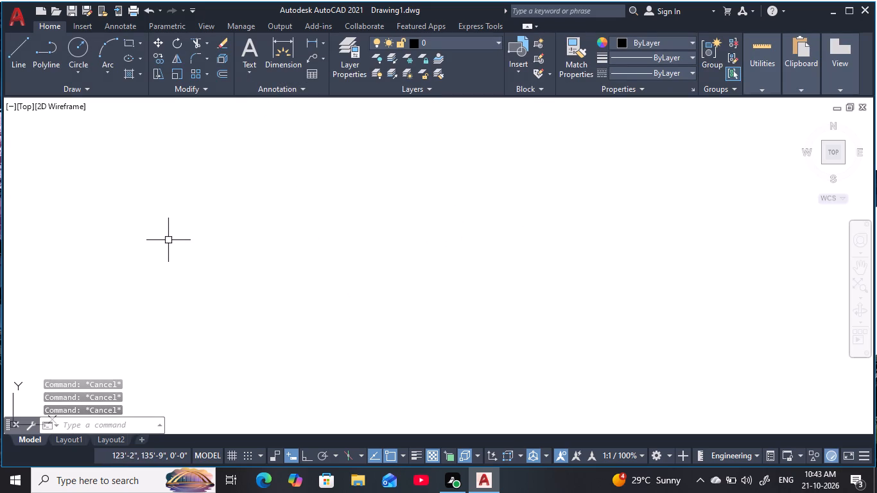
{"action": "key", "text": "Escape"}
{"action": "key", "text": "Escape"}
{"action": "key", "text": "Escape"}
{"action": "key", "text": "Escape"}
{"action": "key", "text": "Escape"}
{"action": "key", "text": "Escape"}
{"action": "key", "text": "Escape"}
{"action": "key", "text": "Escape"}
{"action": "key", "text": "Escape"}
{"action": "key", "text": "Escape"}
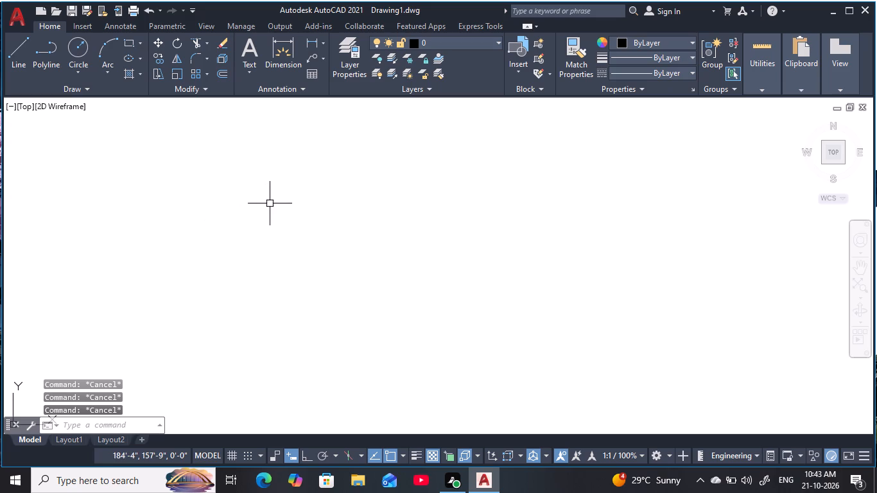
Draw a rectangle 70' long and 41' wide in the empty drawing area.
{"action": "type", "text": "rec"}
{"action": "key", "text": "space"}
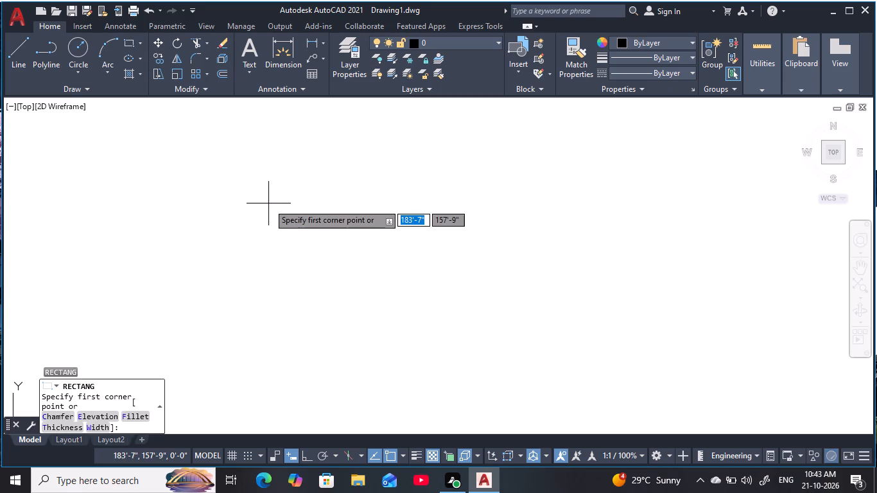
{"action": "left_click", "coordinate": [259, 191]}
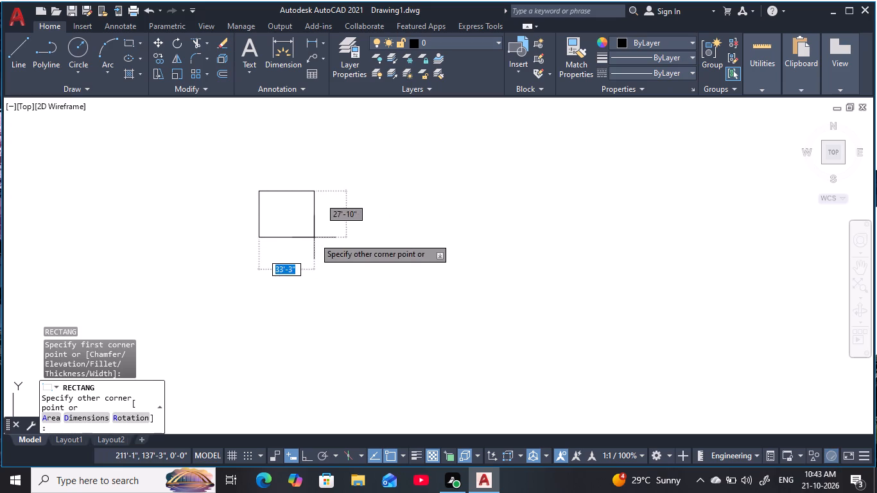
{"action": "type", "text": "d"}
{"action": "key", "text": "space"}
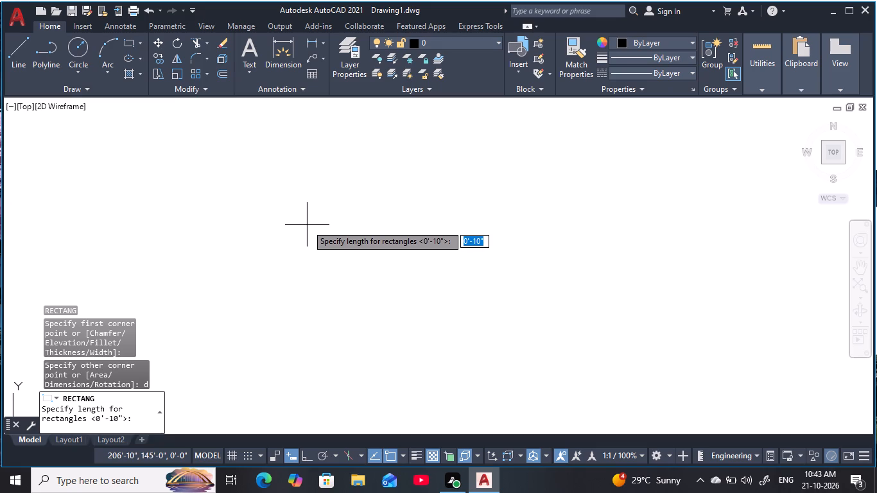
{"action": "type", "text": "70"}
{"action": "type", "text": "'"}
{"action": "key", "text": "space"}
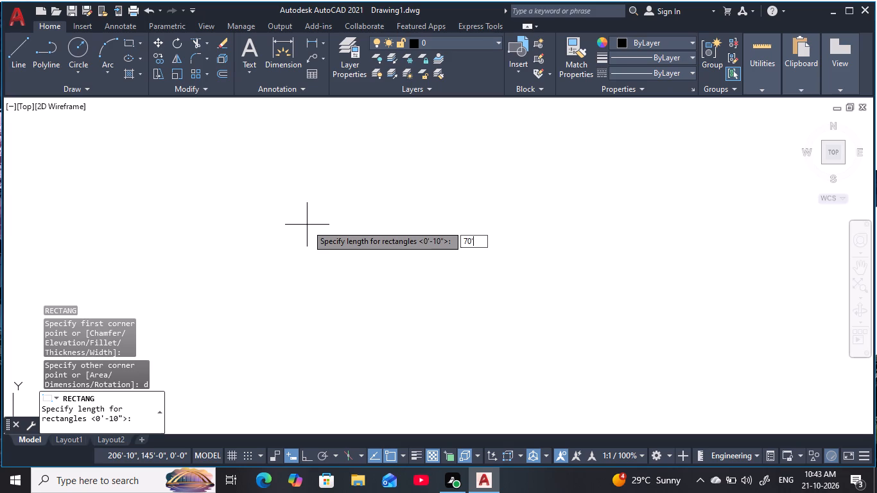
{"action": "type", "text": "41"}
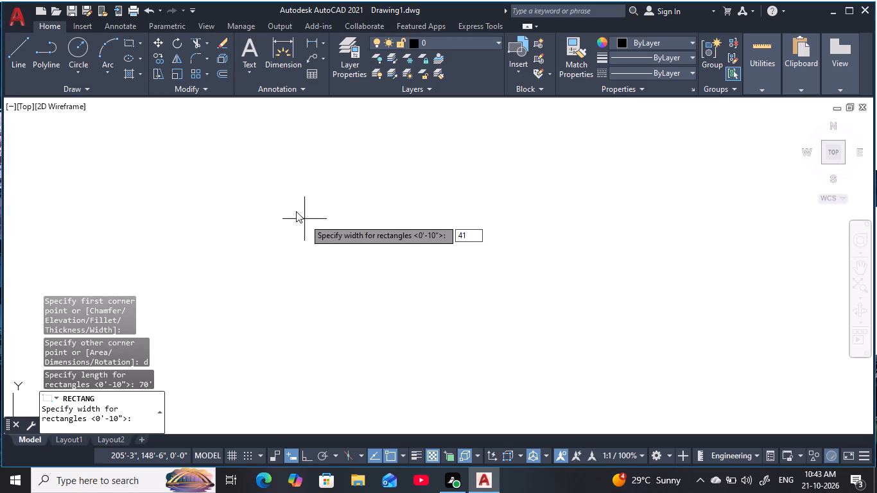
{"action": "key", "text": "apostrophe"}
{"action": "key", "text": "space"}
{"action": "left_click", "coordinate": [317, 228]}
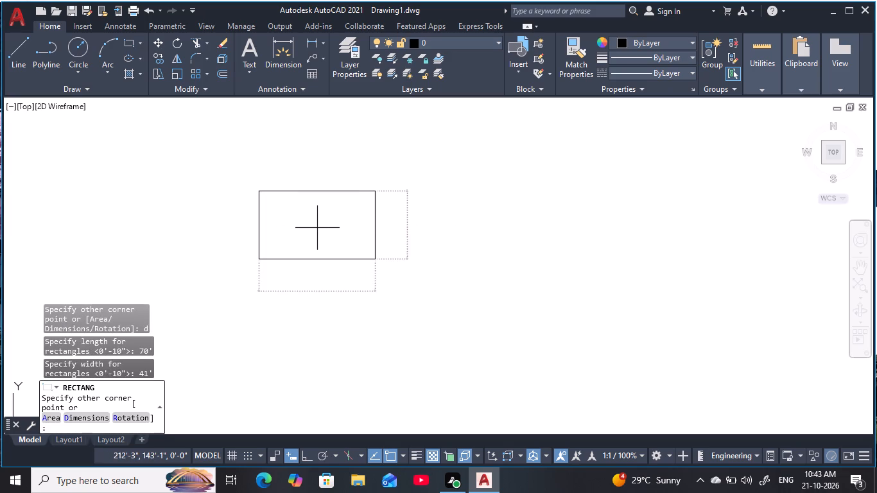
{"action": "middle_click_drag", "start_coordinate": [307, 233], "coordinate": [339, 238]}
{"action": "scroll", "coordinate": [340, 239], "scroll_direction": "down", "scroll_amount": 1}
{"action": "scroll", "coordinate": [353, 246], "scroll_direction": "up", "scroll_amount": 3}
{"action": "middle_click_drag", "start_coordinate": [354, 245], "coordinate": [464, 320]}
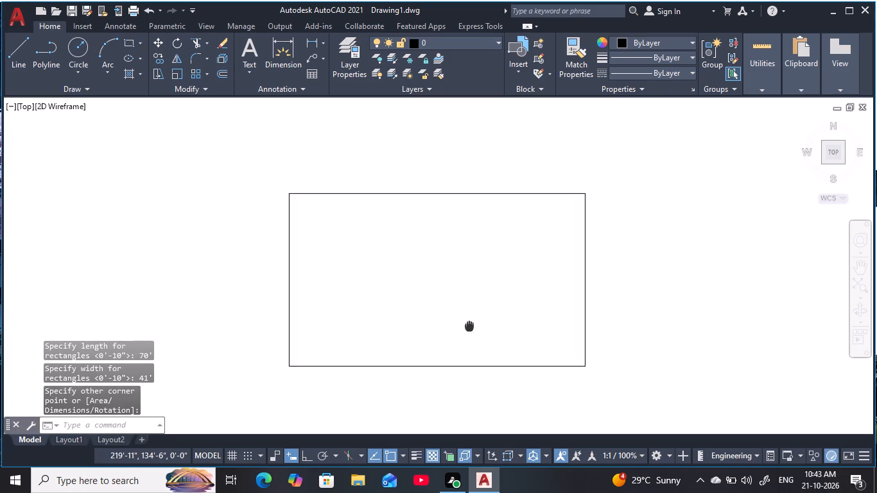
{"action": "middle_click_drag", "start_coordinate": [464, 320], "coordinate": [451, 305]}
{"action": "scroll", "coordinate": [449, 302], "scroll_direction": "up", "scroll_amount": 1}
{"action": "middle_click_drag", "start_coordinate": [447, 300], "coordinate": [461, 334]}
{"action": "key", "text": "Escape"}
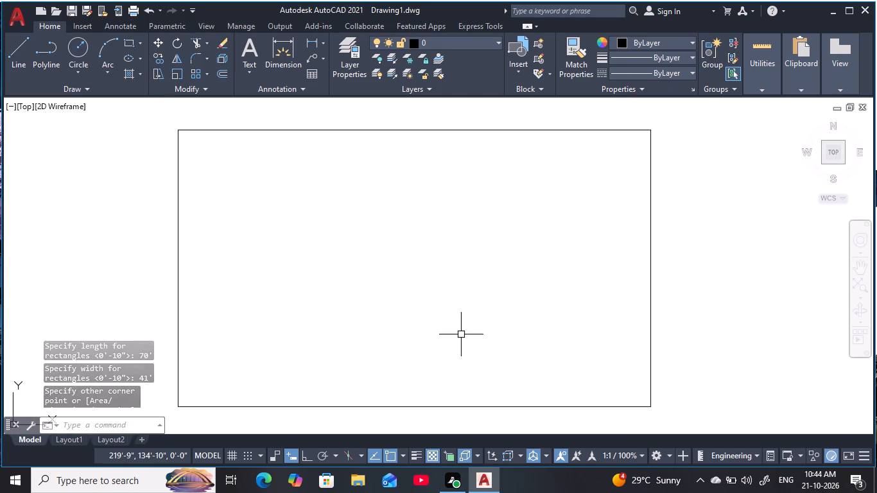
{"action": "key", "text": "Escape"}
{"action": "key", "text": "Escape"}
{"action": "key", "text": "Escape"}
{"action": "key", "text": "Escape"}
{"action": "key", "text": "Escape"}
{"action": "key", "text": "Escape"}
{"action": "key", "text": "Escape"}
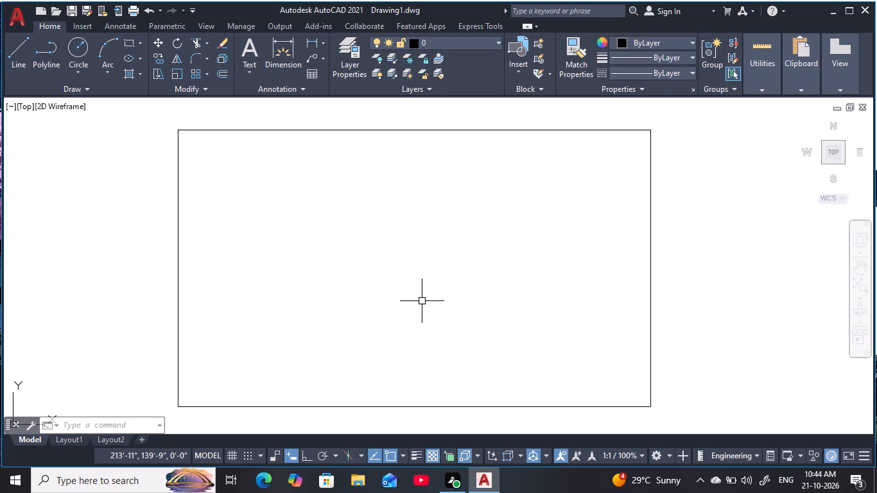
Offset the rectangle 9" inward to form the outer wall thickness.
{"action": "key", "text": "Escape"}
{"action": "key", "text": "Escape"}
{"action": "key", "text": "Escape"}
{"action": "key", "text": "Escape"}
{"action": "key", "text": "Escape"}
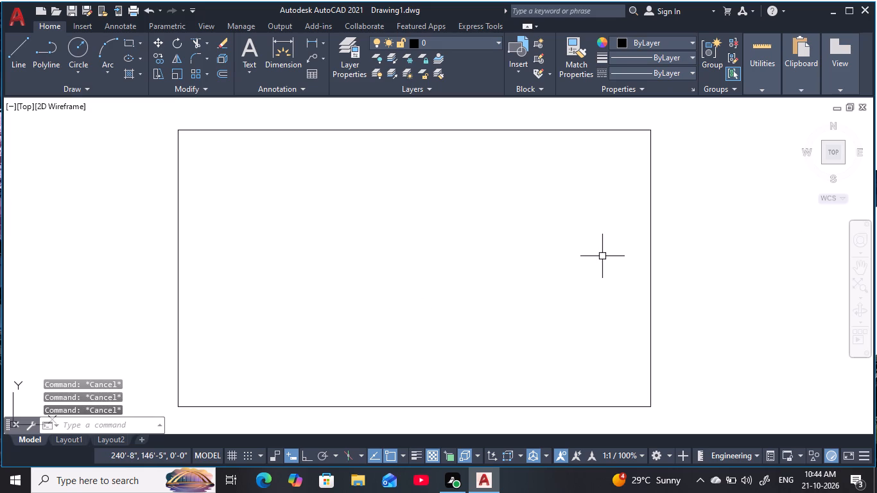
{"action": "type", "text": "o"}
{"action": "key", "text": "space"}
{"action": "type", "text": "9"}
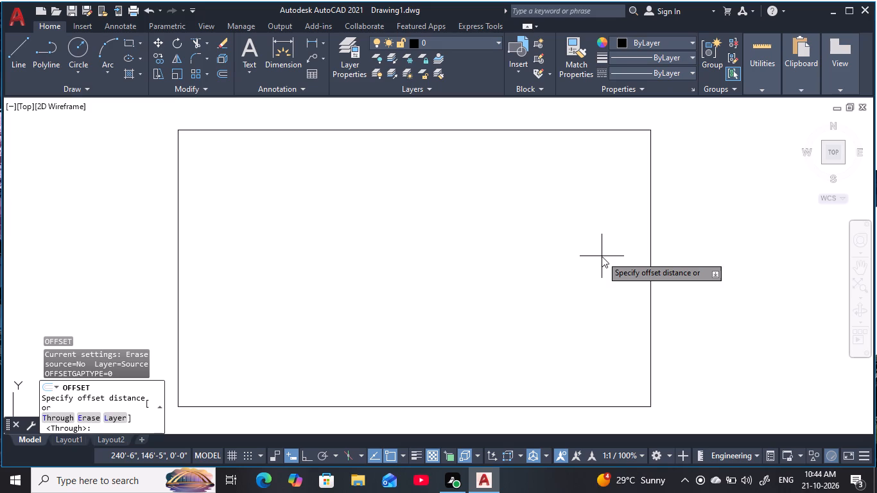
{"action": "key", "text": "space"}
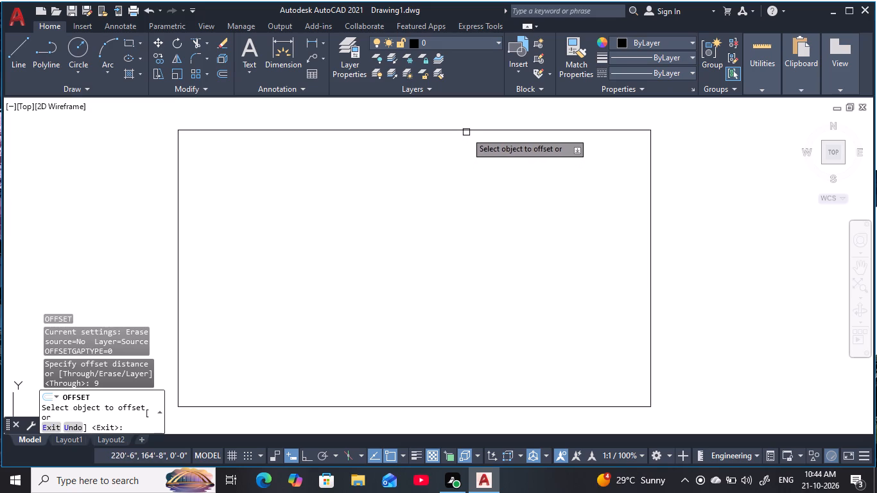
{"action": "left_click", "coordinate": [467, 132]}
{"action": "left_click", "coordinate": [492, 252]}
{"action": "middle_click_drag", "start_coordinate": [473, 246], "coordinate": [497, 242]}
{"action": "key", "text": "Escape"}
{"action": "key", "text": "Escape"}
{"action": "key", "text": "Escape"}
{"action": "key", "text": "Escape"}
{"action": "key", "text": "Escape"}
{"action": "key", "text": "Escape"}
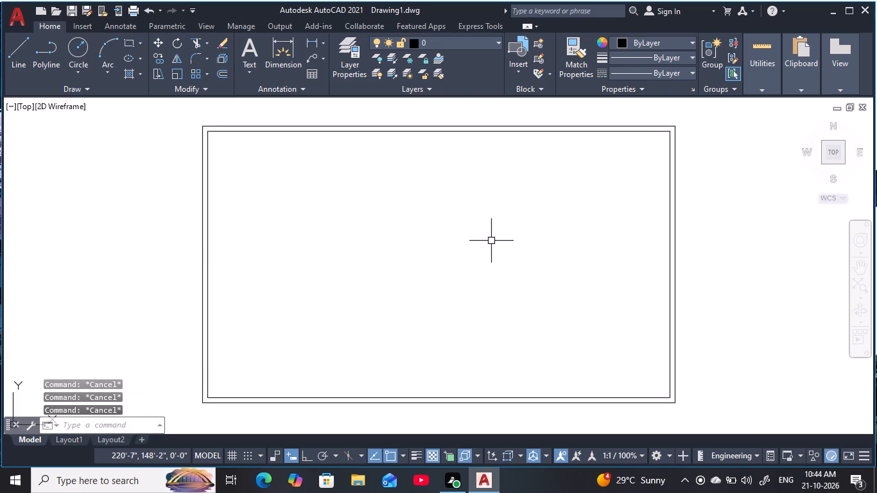
{"action": "key", "text": "Escape"}
{"action": "key", "text": "Escape"}
{"action": "key", "text": "Escape"}
{"action": "key", "text": "Escape"}
{"action": "key", "text": "Escape"}
{"action": "key", "text": "Escape"}
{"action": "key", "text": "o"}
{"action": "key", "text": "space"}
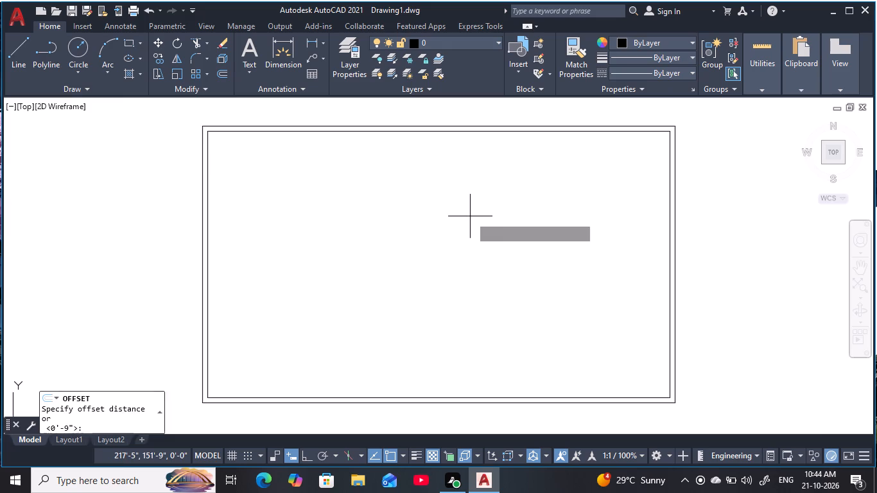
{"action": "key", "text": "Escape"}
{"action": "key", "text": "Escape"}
Explode both the outer and inner rectangles into separate lines.
{"action": "left_click", "coordinate": [733, 265]}
{"action": "left_click", "coordinate": [550, 264]}
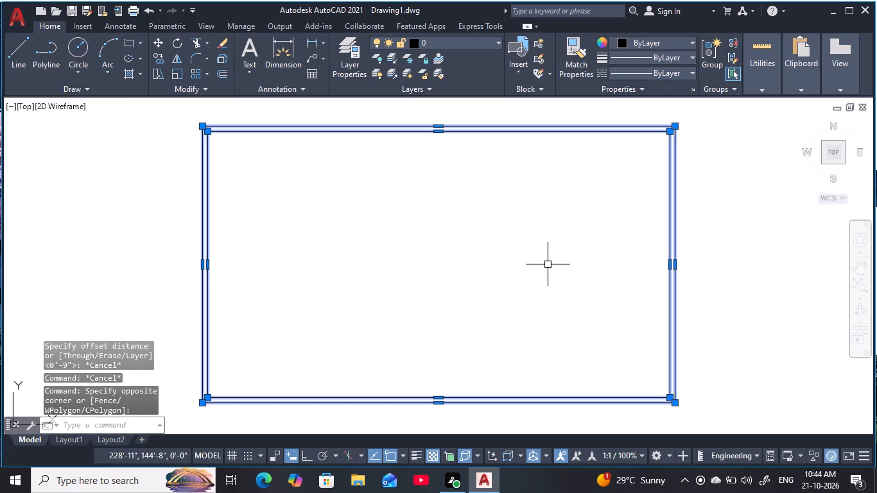
{"action": "type", "text": "x"}
{"action": "key", "text": "space"}
{"action": "key", "text": "Escape"}
{"action": "key", "text": "Escape"}
{"action": "key", "text": "Escape"}
{"action": "key", "text": "Escape"}
{"action": "key", "text": "Escape"}
{"action": "key", "text": "Escape"}
{"action": "key", "text": "Escape"}
{"action": "key", "text": "Escape"}
{"action": "key", "text": "Escape"}
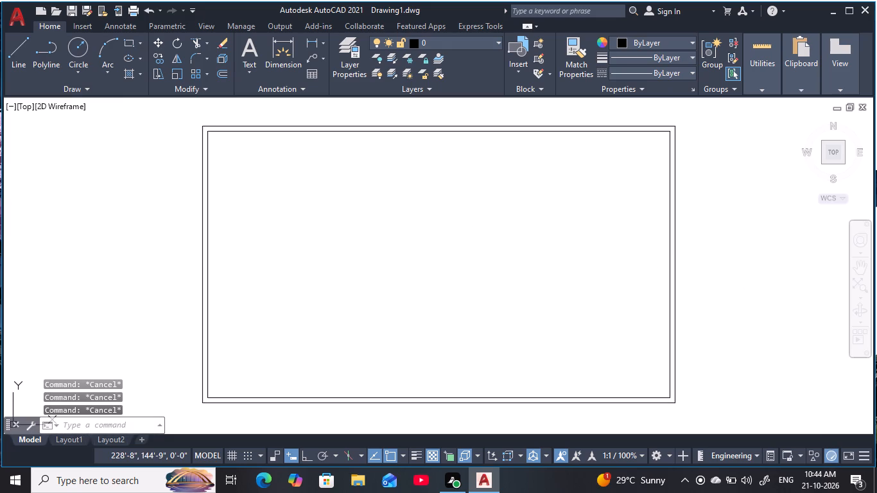
{"action": "key", "text": "Escape"}
{"action": "key", "text": "Escape"}
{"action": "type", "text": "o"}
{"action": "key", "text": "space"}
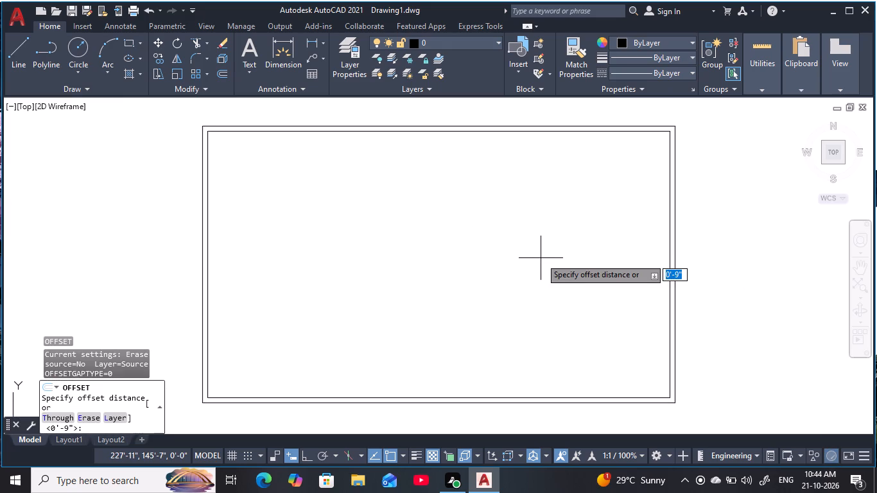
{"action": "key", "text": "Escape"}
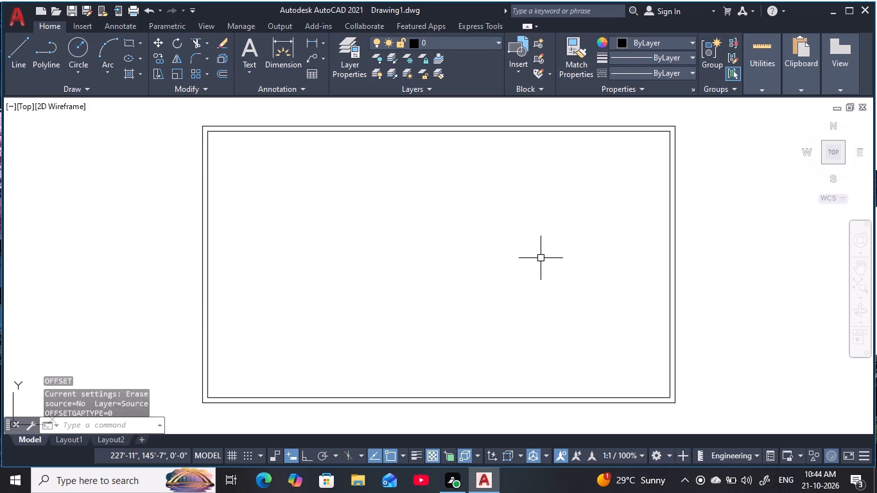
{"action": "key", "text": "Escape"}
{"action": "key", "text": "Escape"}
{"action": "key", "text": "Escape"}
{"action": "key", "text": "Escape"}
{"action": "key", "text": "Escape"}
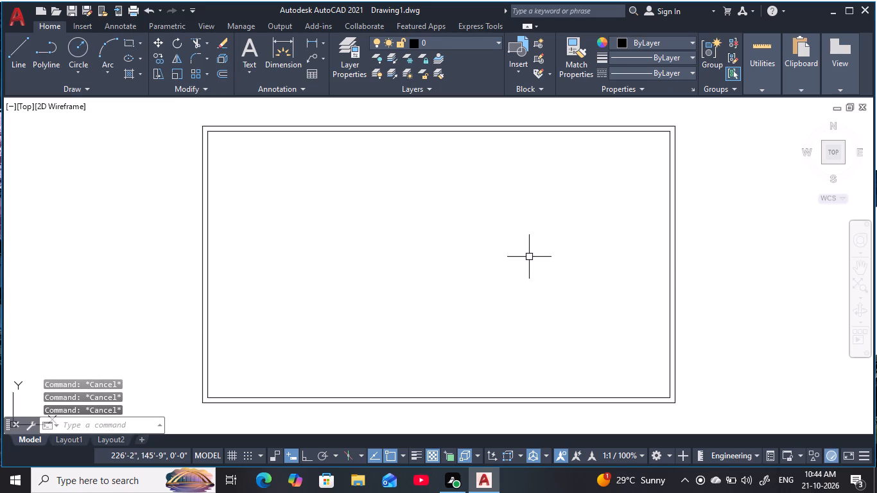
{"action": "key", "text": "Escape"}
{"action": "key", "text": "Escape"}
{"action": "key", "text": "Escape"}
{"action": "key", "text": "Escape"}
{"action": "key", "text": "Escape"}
Offset the left line of the inner rectangle 10'11" toward the inside of the plan.
{"action": "key", "text": "o"}
{"action": "key", "text": "space"}
{"action": "type", "text": "1'"}
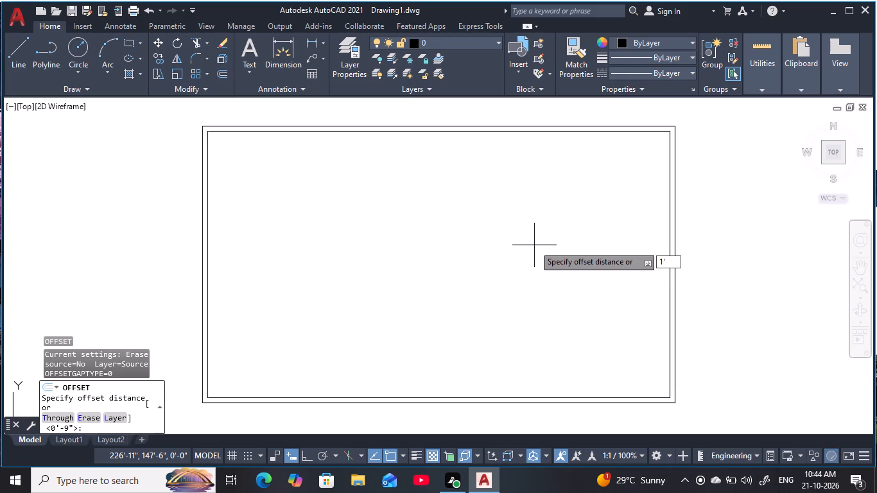
{"action": "key", "text": "BackSpace"}
{"action": "type", "text": "0'"}
{"action": "type", "text": "11"}
{"action": "key", "text": "space"}
{"action": "left_click", "coordinate": [209, 277]}
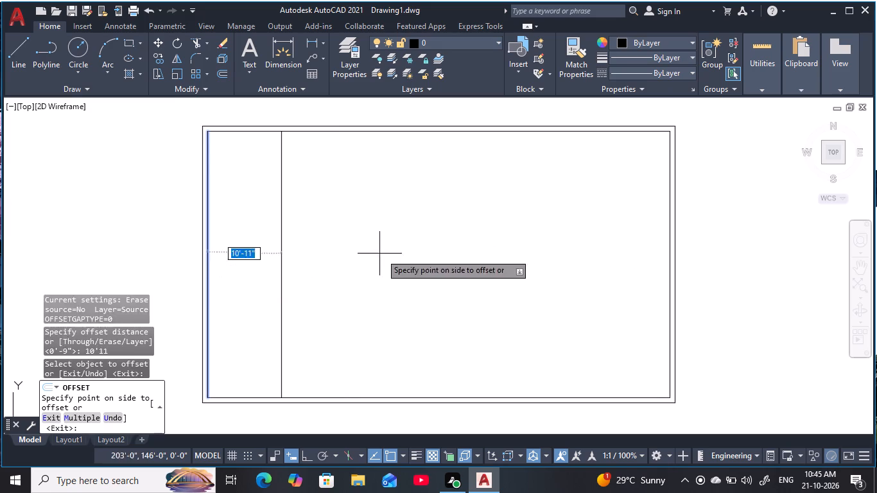
{"action": "left_click", "coordinate": [387, 252]}
{"action": "key", "text": "Escape"}
{"action": "key", "text": "Escape"}
{"action": "key", "text": "Escape"}
{"action": "key", "text": "Escape"}
{"action": "key", "text": "Escape"}
Offset the new interior vertical line 5" to its right to form a partition wall.
{"action": "type", "text": "o 5"}
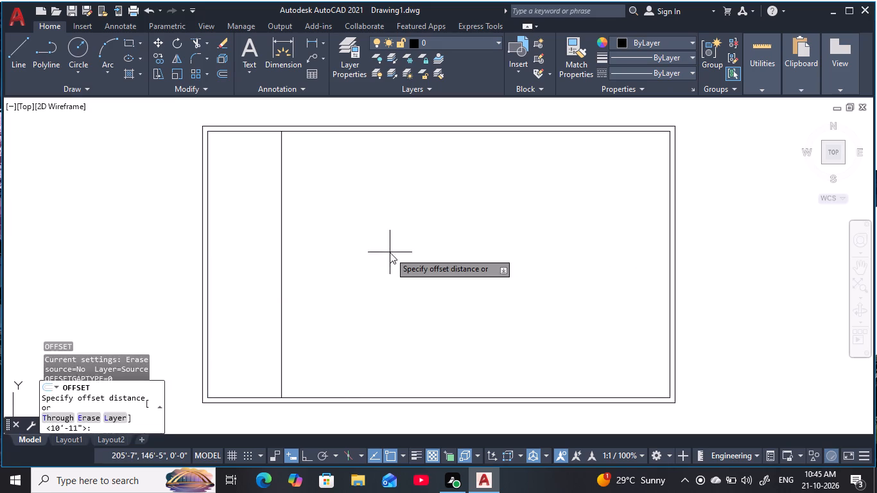
{"action": "key", "text": "space"}
{"action": "left_click", "coordinate": [282, 327]}
{"action": "left_click", "coordinate": [367, 311]}
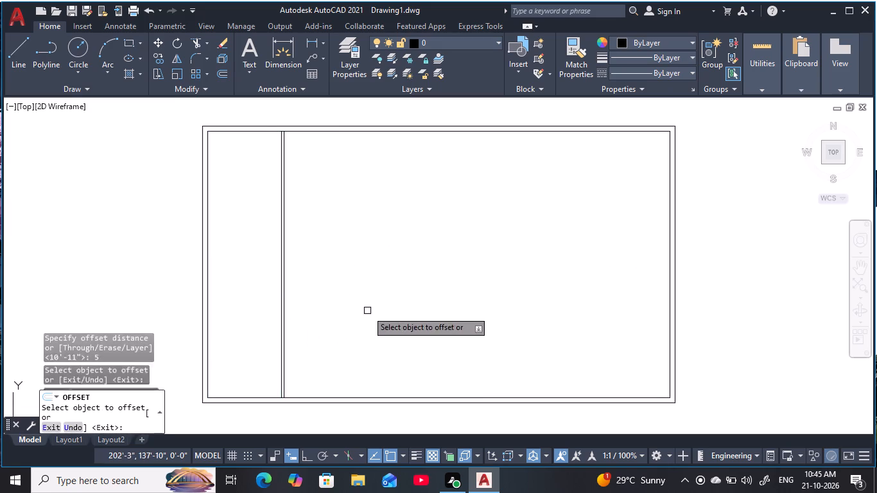
{"action": "key", "text": "Escape"}
{"action": "key", "text": "Escape"}
{"action": "key", "text": "Escape"}
{"action": "key", "text": "Escape"}
{"action": "key", "text": "Escape"}
{"action": "key", "text": "Escape"}
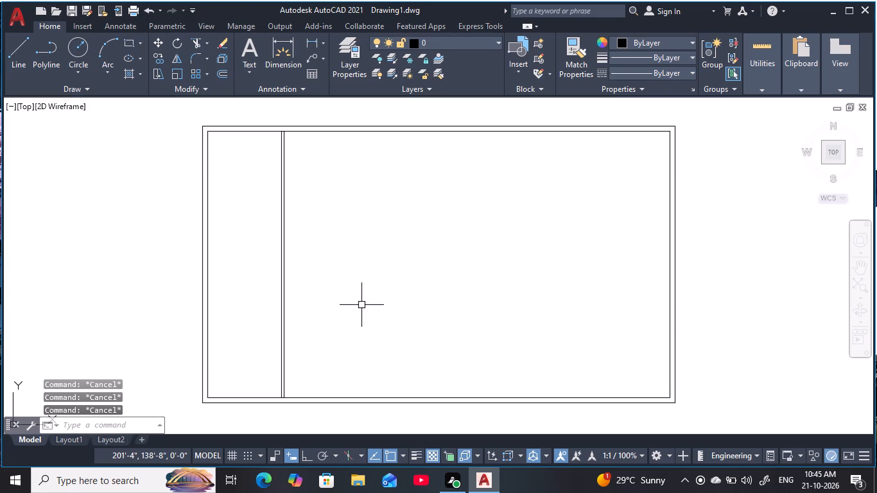
{"action": "key", "text": "Escape"}
{"action": "key", "text": "Escape"}
Offset the right-hand line of the 5" partition wall 4'4" to the right.
{"action": "type", "text": "o 4"}
{"action": "key", "text": "backslash"}
{"action": "key", "text": "BackSpace"}
{"action": "key", "text": "BackSpace"}
{"action": "key", "text": "BackSpace"}
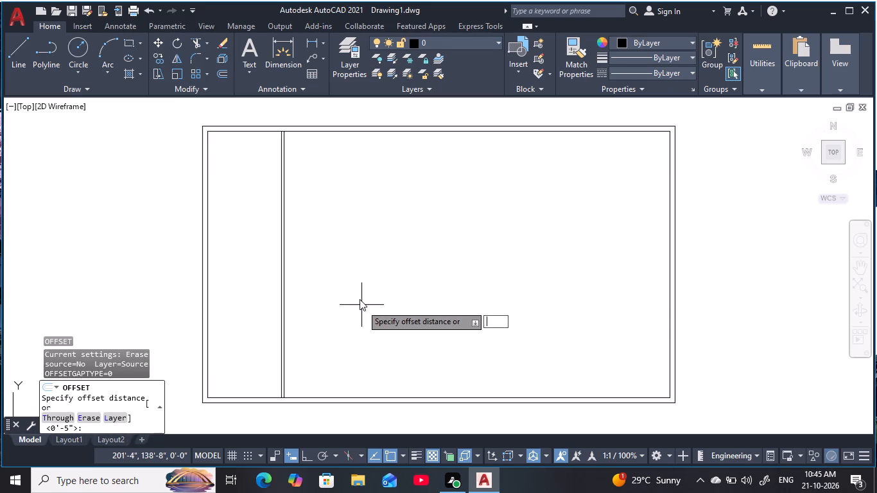
{"action": "key", "text": "BackSpace"}
{"action": "type", "text": "4'4"}
{"action": "key", "text": "space"}
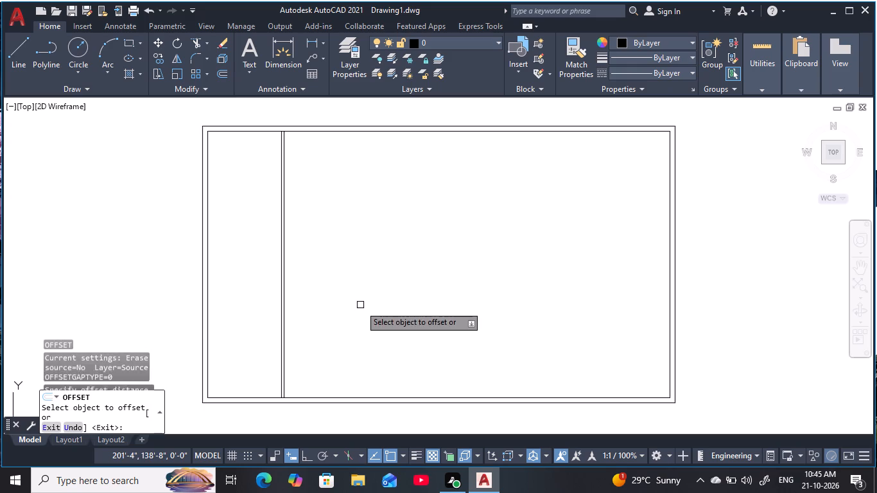
{"action": "left_click", "coordinate": [286, 349]}
{"action": "left_click", "coordinate": [397, 332]}
{"action": "key", "text": "Escape"}
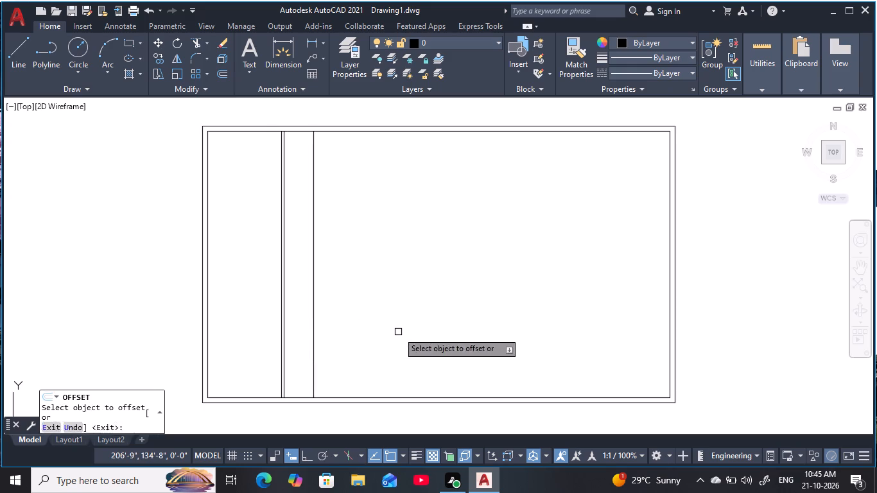
{"action": "key", "text": "Escape"}
{"action": "key", "text": "Escape"}
{"action": "key", "text": "Escape"}
Offset the rightmost interior vertical line 5" to its right to form the second partition wall.
{"action": "type", "text": "o"}
{"action": "key", "text": "space"}
{"action": "key", "text": "4"}
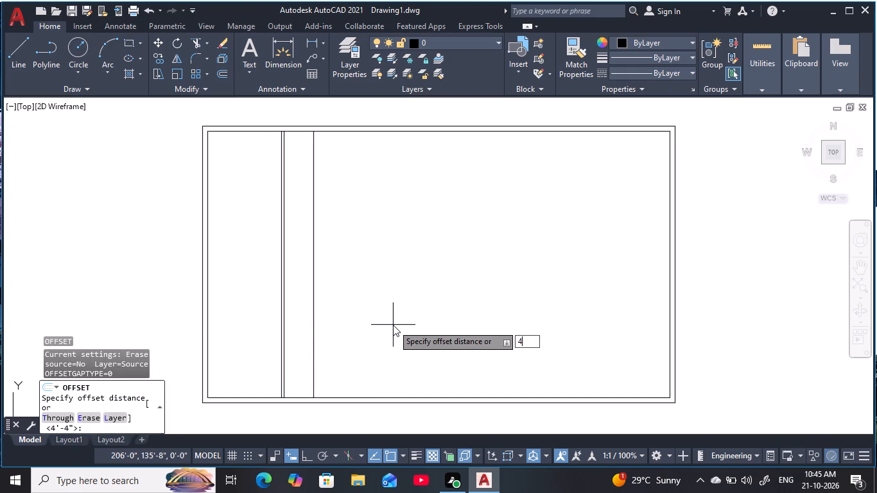
{"action": "key", "text": "BackSpace"}
{"action": "key", "text": "5"}
{"action": "key", "text": "space"}
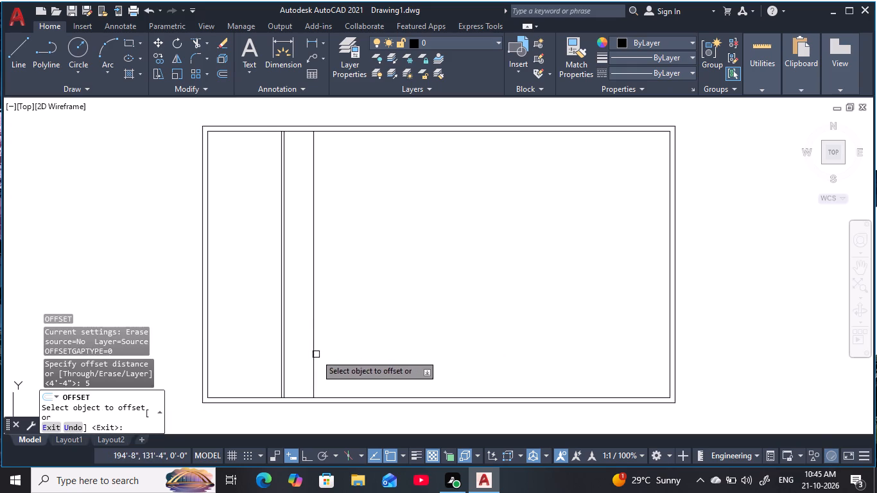
{"action": "left_click", "coordinate": [316, 354]}
{"action": "left_click", "coordinate": [396, 337]}
{"action": "key", "text": "Escape"}
{"action": "key", "text": "Escape"}
{"action": "key", "text": "Escape"}
{"action": "key", "text": "Escape"}
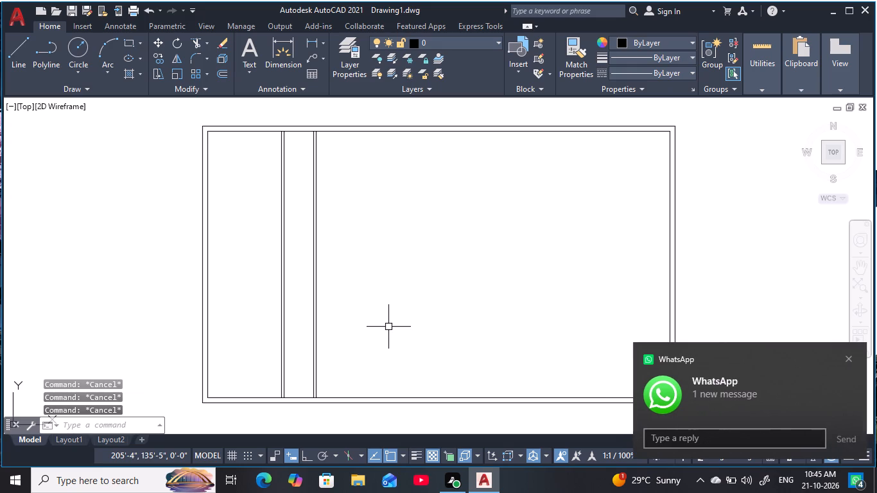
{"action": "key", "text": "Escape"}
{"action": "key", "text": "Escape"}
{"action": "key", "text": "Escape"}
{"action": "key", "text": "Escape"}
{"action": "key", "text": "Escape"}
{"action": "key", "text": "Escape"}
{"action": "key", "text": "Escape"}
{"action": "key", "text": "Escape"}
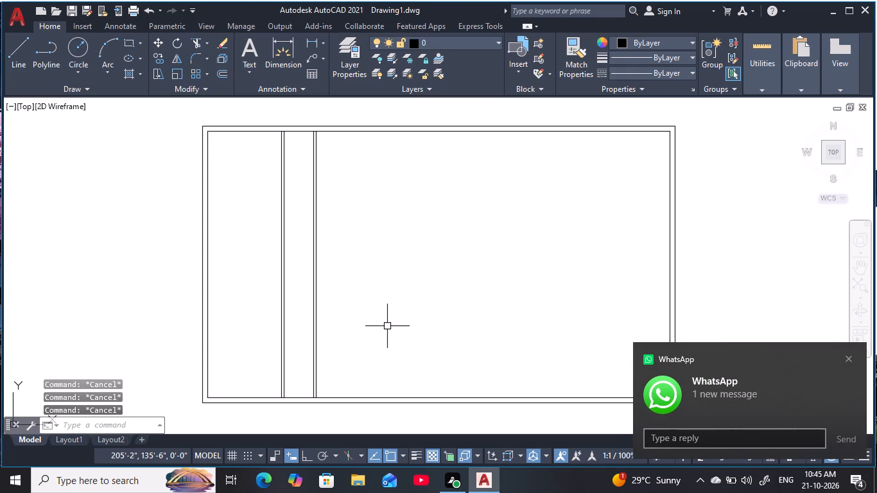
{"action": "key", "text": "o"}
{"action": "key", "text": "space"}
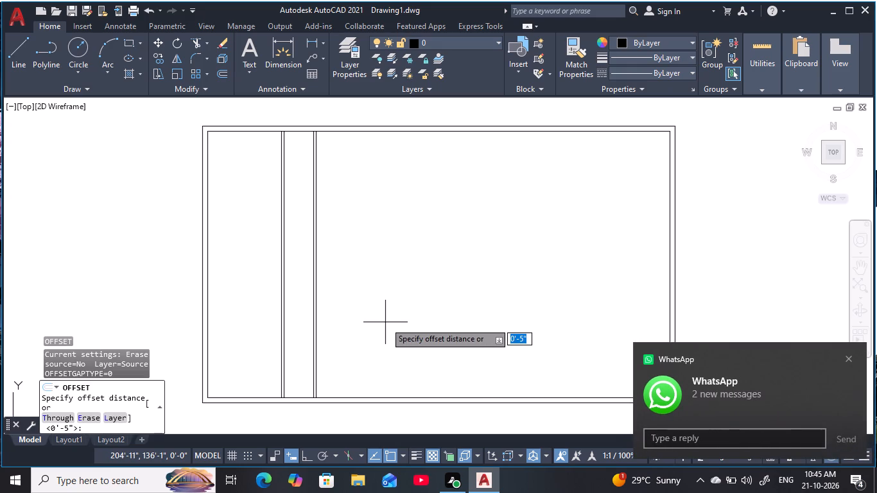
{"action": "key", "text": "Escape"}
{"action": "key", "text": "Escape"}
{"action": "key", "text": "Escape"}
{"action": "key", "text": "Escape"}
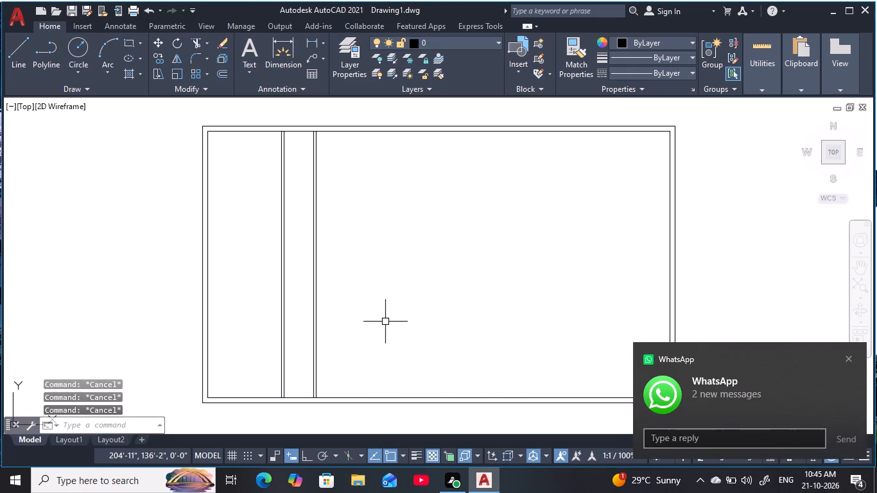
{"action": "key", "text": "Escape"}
Offset the right-hand line of the second partition wall 11'8" to the right.
{"action": "type", "text": "o"}
{"action": "key", "text": "space"}
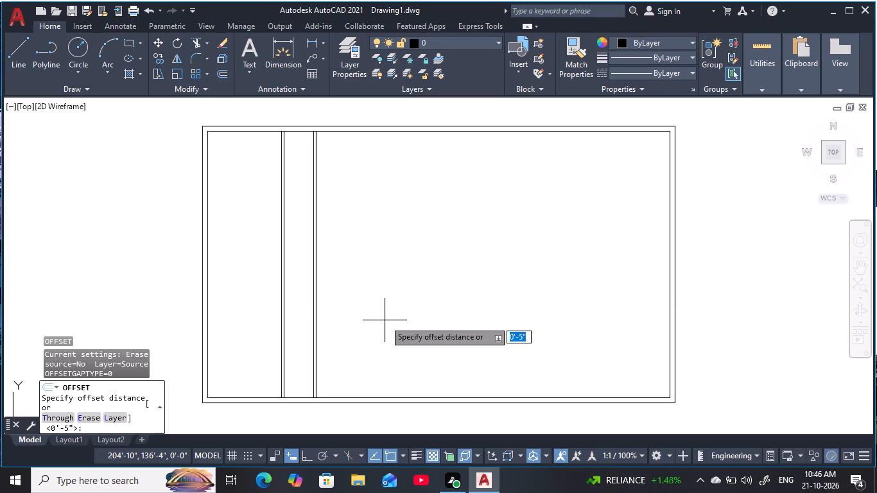
{"action": "type", "text": "11'"}
{"action": "key", "text": "8"}
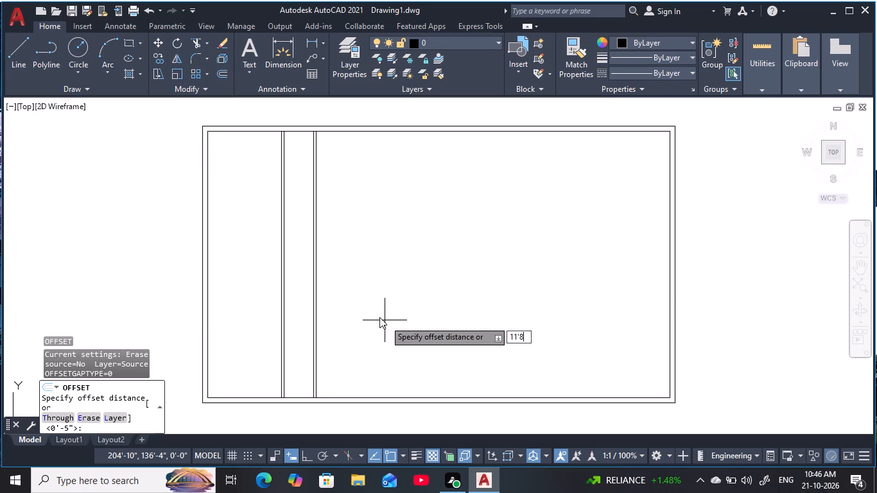
{"action": "key", "text": "space"}
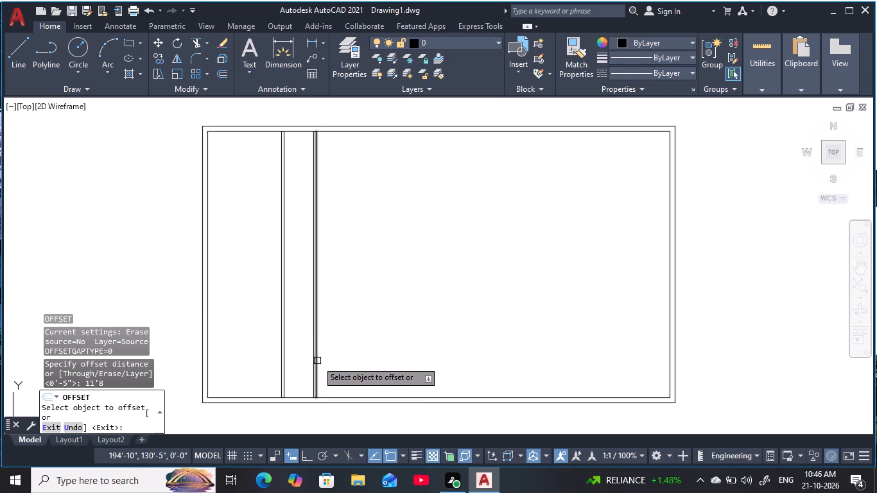
{"action": "left_click", "coordinate": [318, 361]}
{"action": "left_click", "coordinate": [442, 321]}
{"action": "key", "text": "Escape"}
{"action": "key", "text": "Escape"}
{"action": "key", "text": "Escape"}
{"action": "key", "text": "Escape"}
{"action": "key", "text": "Escape"}
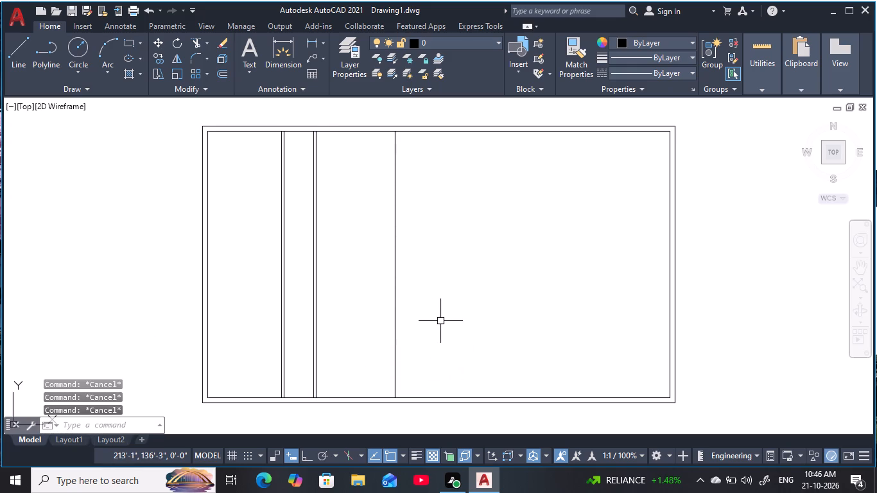
{"action": "key", "text": "Escape"}
Offset the new vertical line 5" to its right to form the third partition wall.
{"action": "key", "text": "o"}
{"action": "key", "text": "space"}
{"action": "type", "text": "5"}
{"action": "key", "text": "space"}
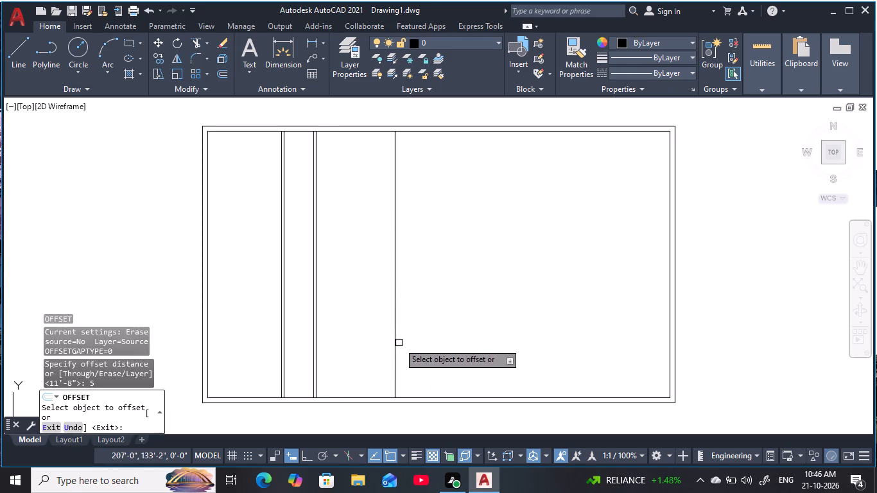
{"action": "left_click", "coordinate": [394, 352]}
{"action": "left_click", "coordinate": [447, 335]}
{"action": "key", "text": "Escape"}
{"action": "key", "text": "Escape"}
{"action": "key", "text": "Escape"}
{"action": "key", "text": "Escape"}
{"action": "key", "text": "Escape"}
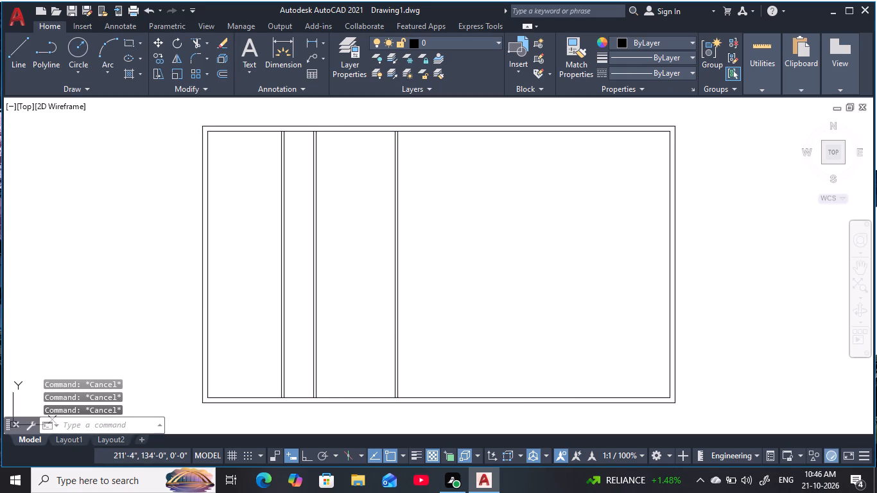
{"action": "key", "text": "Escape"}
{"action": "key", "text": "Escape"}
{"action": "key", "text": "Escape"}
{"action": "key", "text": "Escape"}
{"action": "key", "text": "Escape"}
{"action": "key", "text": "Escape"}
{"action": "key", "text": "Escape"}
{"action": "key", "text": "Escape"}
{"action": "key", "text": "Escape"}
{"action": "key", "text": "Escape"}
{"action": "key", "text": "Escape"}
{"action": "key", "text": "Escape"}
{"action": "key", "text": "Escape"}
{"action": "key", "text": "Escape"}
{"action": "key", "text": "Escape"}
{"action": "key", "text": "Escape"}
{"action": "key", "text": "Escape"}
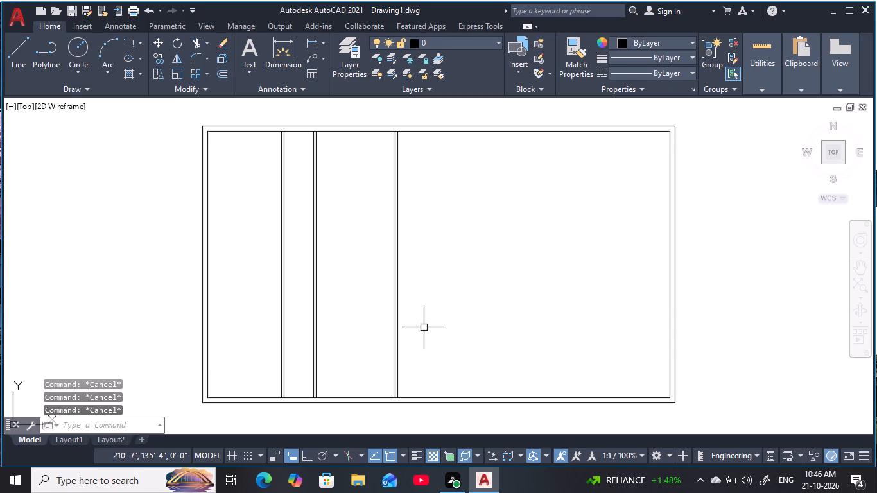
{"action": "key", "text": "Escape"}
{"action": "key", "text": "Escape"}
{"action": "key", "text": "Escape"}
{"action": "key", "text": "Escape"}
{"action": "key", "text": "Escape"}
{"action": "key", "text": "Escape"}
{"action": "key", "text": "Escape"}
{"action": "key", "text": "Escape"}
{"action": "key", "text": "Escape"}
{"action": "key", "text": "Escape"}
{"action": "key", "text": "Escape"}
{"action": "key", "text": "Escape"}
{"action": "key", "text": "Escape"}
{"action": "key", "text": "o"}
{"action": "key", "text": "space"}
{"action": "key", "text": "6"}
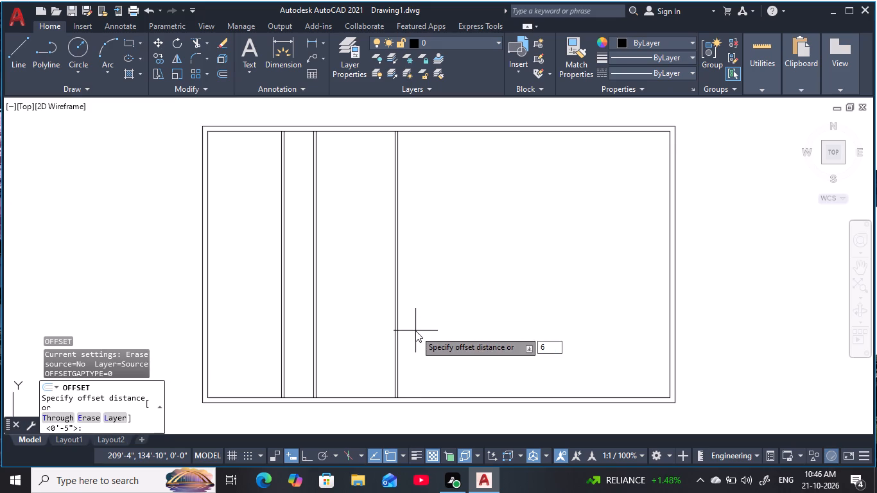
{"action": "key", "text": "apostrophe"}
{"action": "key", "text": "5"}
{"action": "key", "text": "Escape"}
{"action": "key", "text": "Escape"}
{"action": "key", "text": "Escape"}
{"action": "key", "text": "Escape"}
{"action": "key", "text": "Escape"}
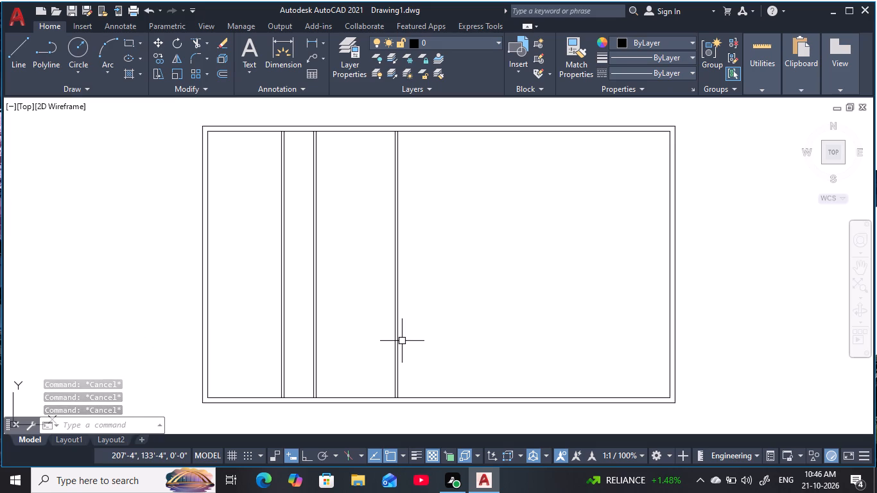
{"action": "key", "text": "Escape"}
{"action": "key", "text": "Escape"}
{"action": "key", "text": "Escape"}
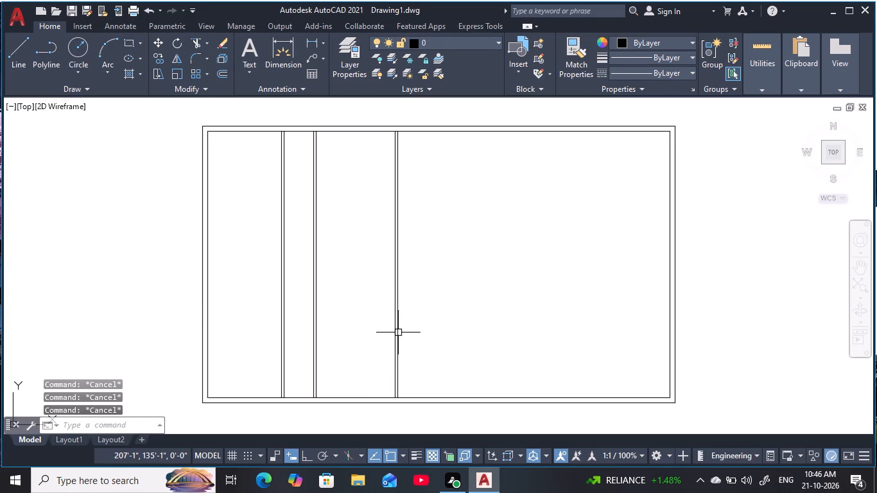
Offset the top line of the inner rectangle 13' downward into the plan.
{"action": "type", "text": "o"}
{"action": "key", "text": "space"}
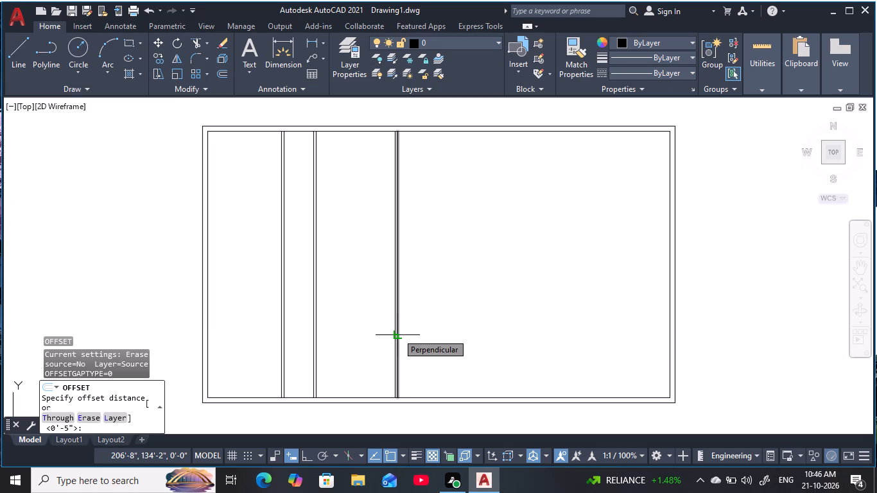
{"action": "type", "text": "13'"}
{"action": "key", "text": "space"}
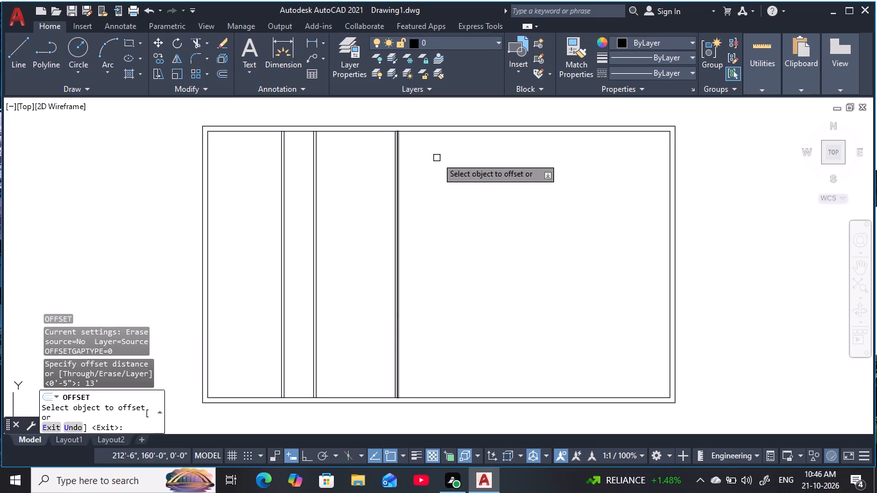
{"action": "left_click", "coordinate": [451, 132]}
{"action": "left_click", "coordinate": [477, 254]}
{"action": "key", "text": "Escape"}
{"action": "key", "text": "Escape"}
{"action": "key", "text": "Escape"}
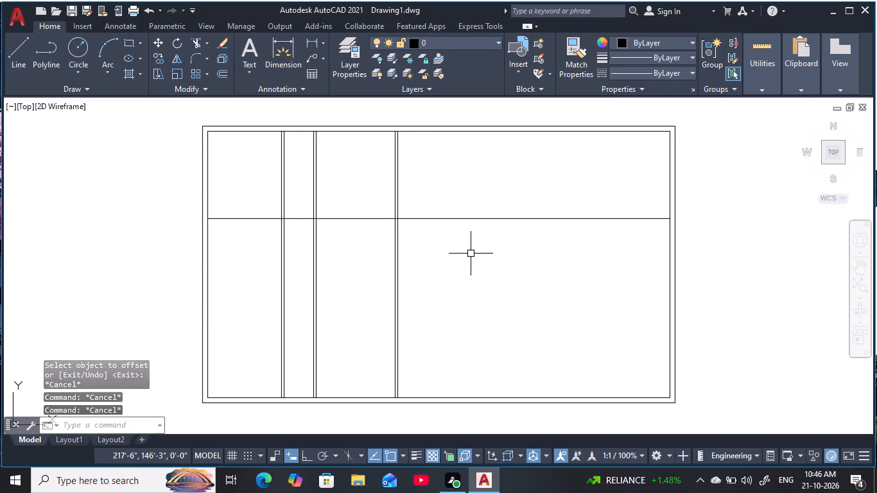
{"action": "key", "text": "Escape"}
{"action": "key", "text": "Escape"}
{"action": "key", "text": "Escape"}
{"action": "key", "text": "Escape"}
Offset the new horizontal line 5" downward to form a horizontal partition wall.
{"action": "type", "text": "o"}
{"action": "key", "text": "space"}
{"action": "key", "text": "5"}
{"action": "key", "text": "space"}
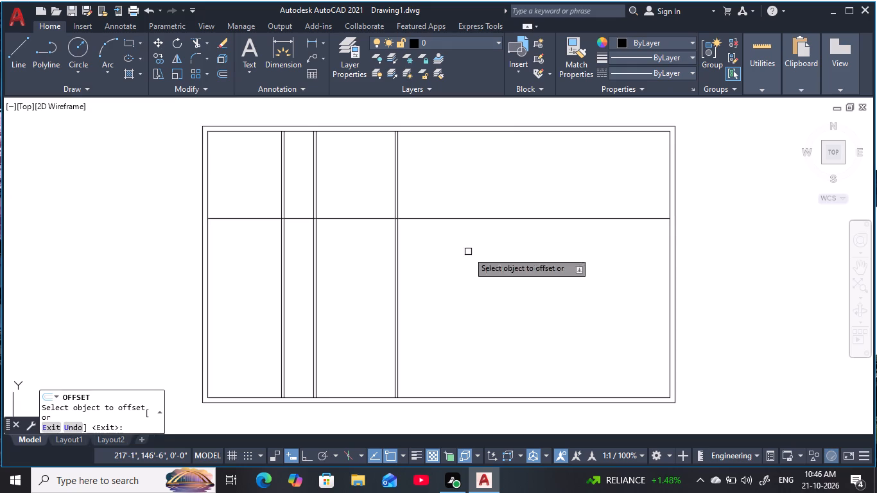
{"action": "left_click", "coordinate": [456, 220]}
{"action": "left_click", "coordinate": [487, 313]}
{"action": "key", "text": "Escape"}
{"action": "key", "text": "Escape"}
{"action": "key", "text": "Escape"}
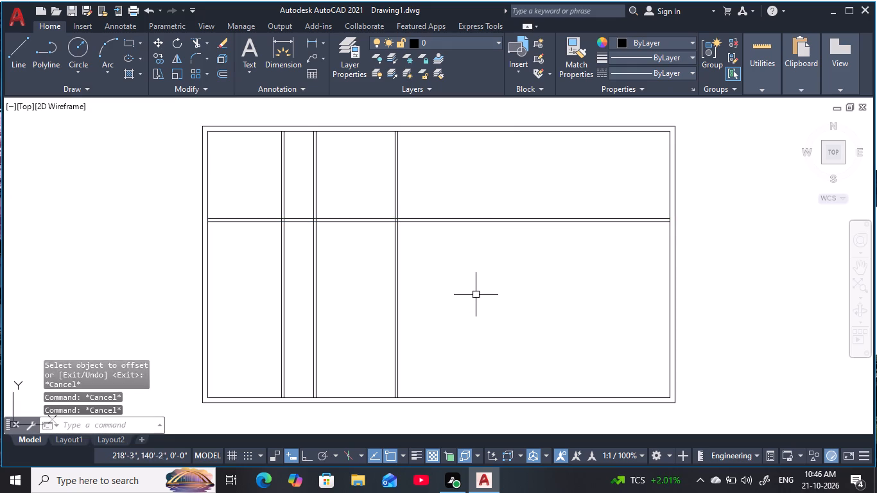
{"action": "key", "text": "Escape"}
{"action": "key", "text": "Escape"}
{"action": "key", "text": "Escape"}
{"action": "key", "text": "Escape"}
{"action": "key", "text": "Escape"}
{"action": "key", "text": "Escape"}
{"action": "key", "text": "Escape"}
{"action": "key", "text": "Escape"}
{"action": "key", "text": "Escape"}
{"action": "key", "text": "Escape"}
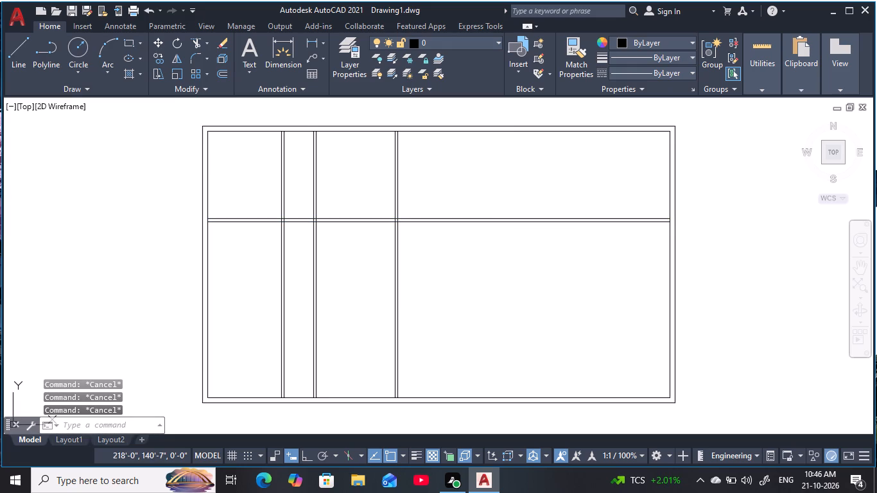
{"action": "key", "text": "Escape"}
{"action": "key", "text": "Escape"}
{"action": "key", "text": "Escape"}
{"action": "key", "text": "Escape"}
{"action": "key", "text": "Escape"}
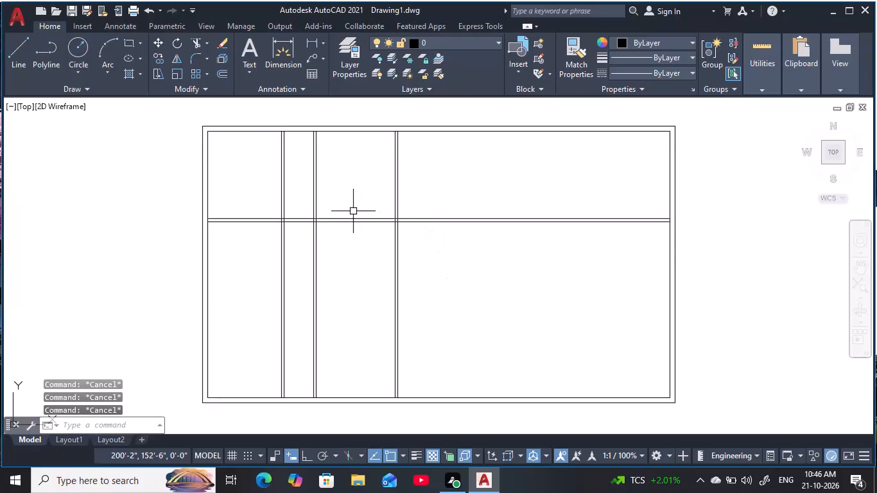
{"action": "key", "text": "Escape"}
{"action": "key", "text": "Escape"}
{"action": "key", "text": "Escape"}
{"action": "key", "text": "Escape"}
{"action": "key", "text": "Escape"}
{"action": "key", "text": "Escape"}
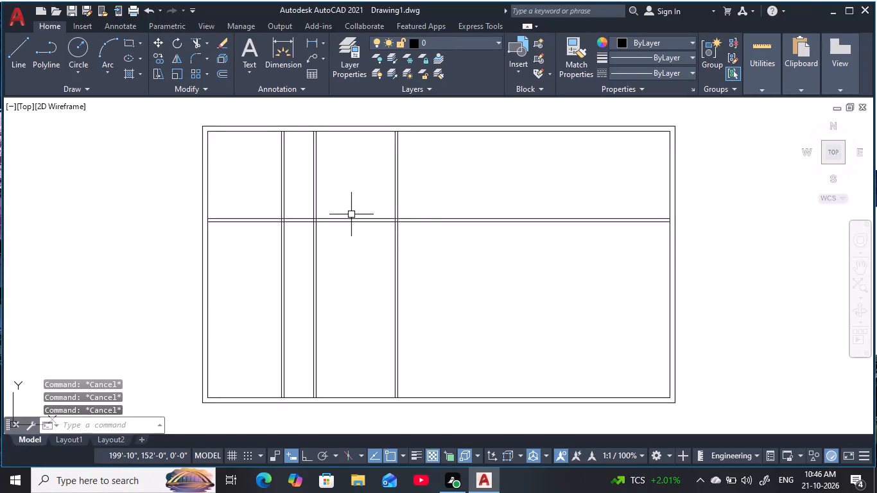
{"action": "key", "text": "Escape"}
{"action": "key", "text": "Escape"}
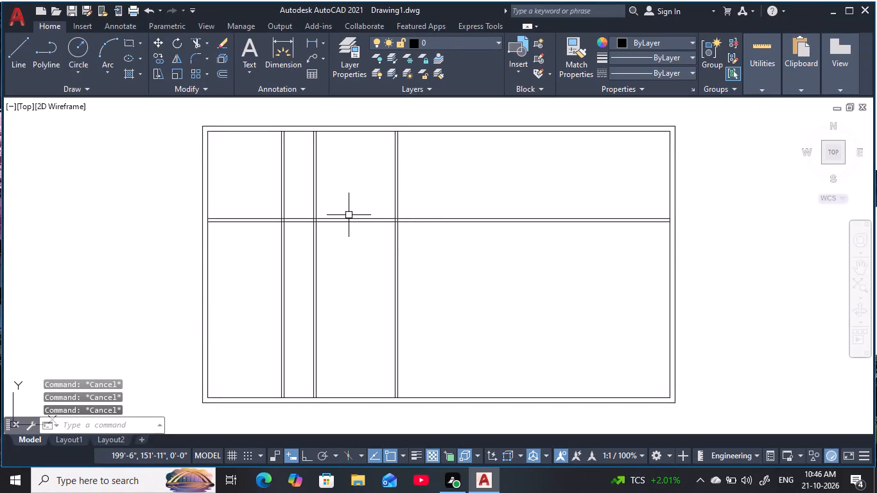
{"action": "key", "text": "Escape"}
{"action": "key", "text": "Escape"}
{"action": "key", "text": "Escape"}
Offset the right-hand line of the second vertical partition wall 6'5" to the right.
{"action": "type", "text": "o"}
{"action": "key", "text": "space"}
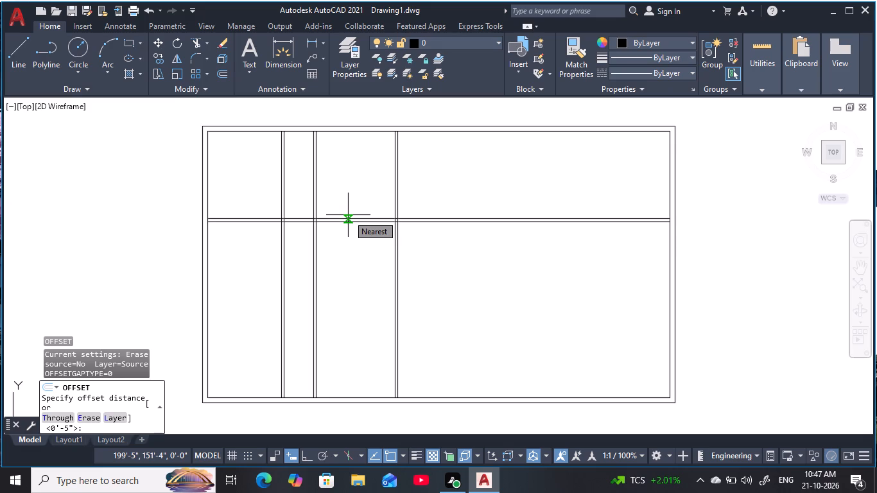
{"action": "type", "text": "6'"}
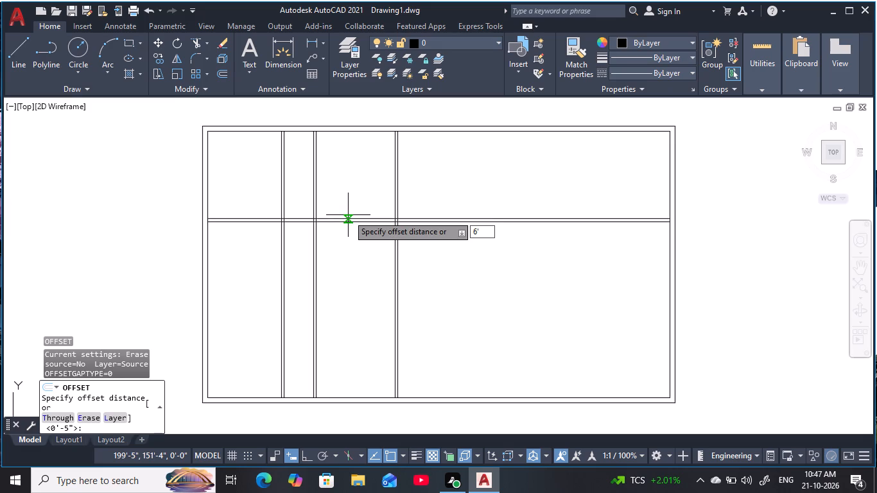
{"action": "type", "text": "5"}
{"action": "key", "text": "space"}
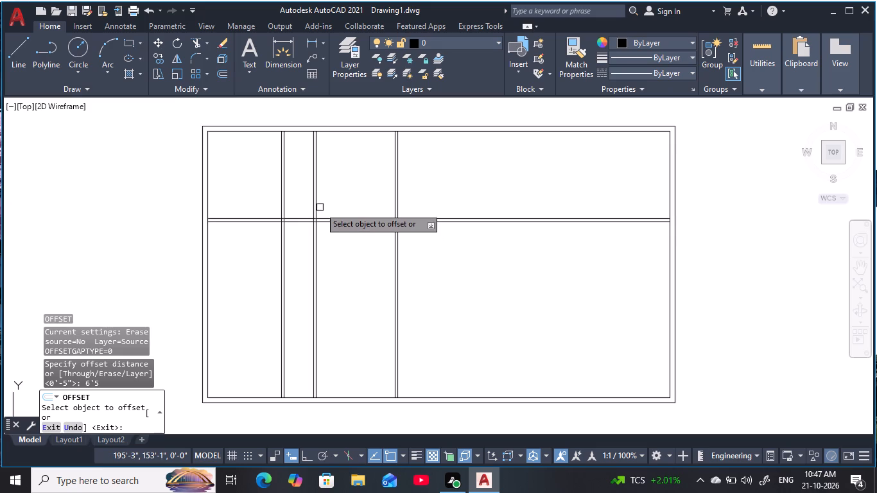
{"action": "left_click", "coordinate": [317, 205]}
{"action": "left_click", "coordinate": [429, 193]}
{"action": "key", "text": "Escape"}
{"action": "key", "text": "Escape"}
{"action": "key", "text": "Escape"}
{"action": "key", "text": "Escape"}
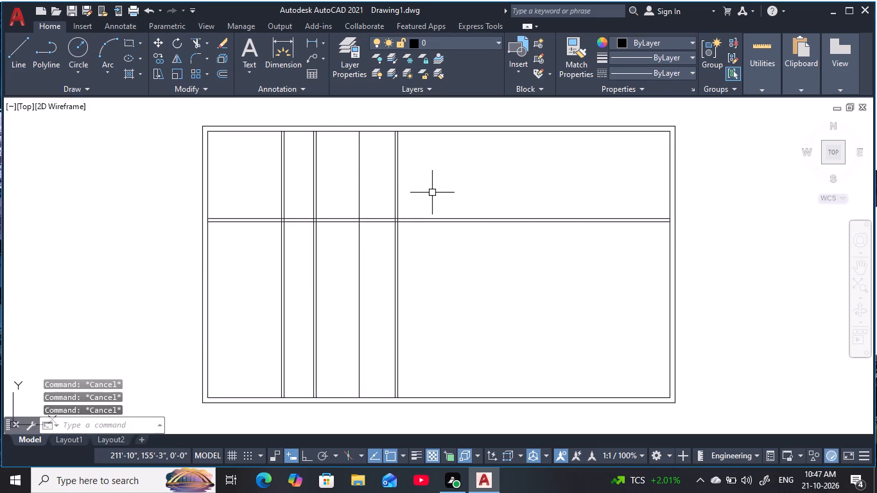
Offset the single vertical line between the second and last vertical partitions 5" to its right to form a partition wall.
{"action": "type", "text": "o 5"}
{"action": "key", "text": "space"}
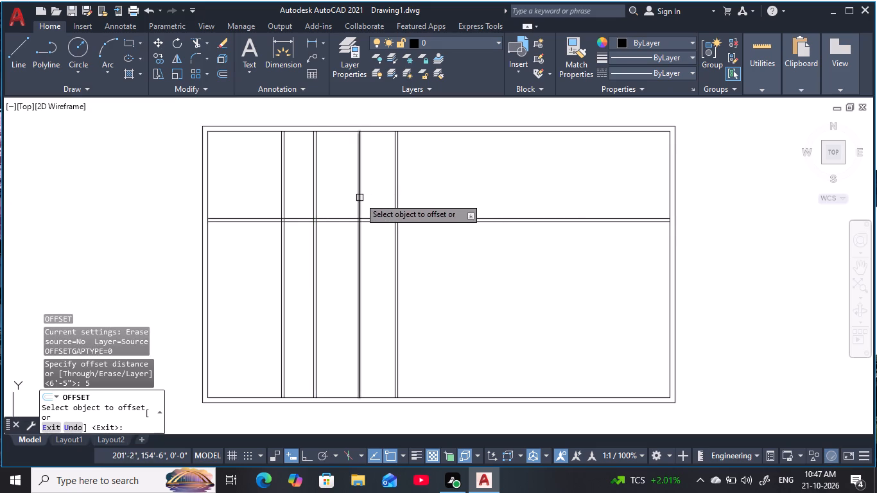
{"action": "left_click", "coordinate": [359, 198]}
{"action": "left_click", "coordinate": [449, 178]}
{"action": "key", "text": "Escape"}
{"action": "key", "text": "Escape"}
{"action": "key", "text": "Escape"}
{"action": "key", "text": "Escape"}
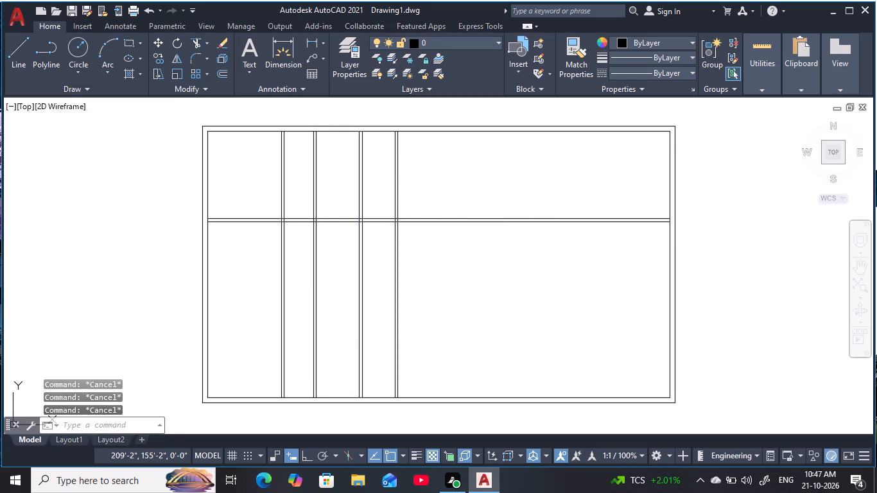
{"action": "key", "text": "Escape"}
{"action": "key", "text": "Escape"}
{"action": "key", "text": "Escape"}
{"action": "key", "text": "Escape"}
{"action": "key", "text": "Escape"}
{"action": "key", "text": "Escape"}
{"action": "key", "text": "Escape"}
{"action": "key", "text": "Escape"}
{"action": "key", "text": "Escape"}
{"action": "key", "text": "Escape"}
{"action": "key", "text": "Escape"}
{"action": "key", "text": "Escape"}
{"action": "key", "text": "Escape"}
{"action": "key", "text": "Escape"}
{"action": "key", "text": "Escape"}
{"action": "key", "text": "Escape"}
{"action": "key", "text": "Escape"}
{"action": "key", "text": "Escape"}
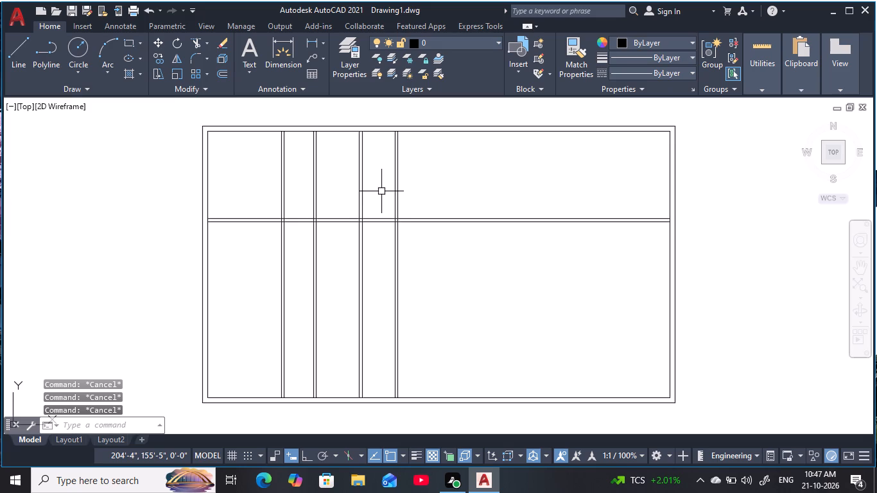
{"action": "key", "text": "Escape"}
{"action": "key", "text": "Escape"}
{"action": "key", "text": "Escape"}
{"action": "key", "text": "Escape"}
Trim away the part of the rightmost vertical partition wall that lies above the horizontal partition.
{"action": "type", "text": "tr"}
{"action": "key", "text": "space"}
{"action": "left_click", "coordinate": [415, 192]}
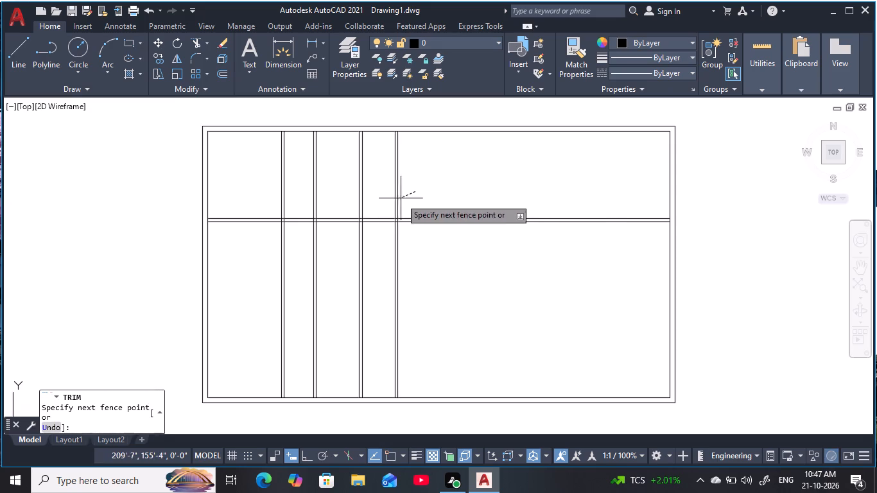
{"action": "left_click", "coordinate": [386, 208]}
{"action": "middle_click_drag", "start_coordinate": [399, 200], "coordinate": [399, 213]}
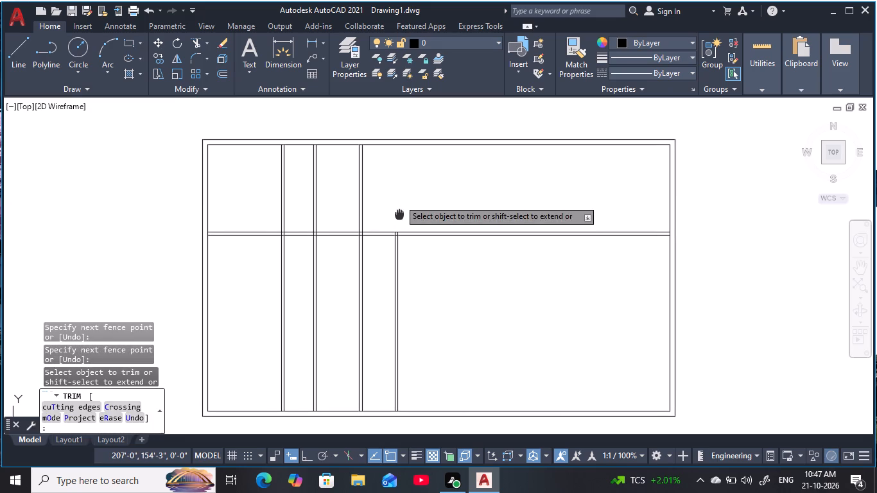
{"action": "middle_click_drag", "start_coordinate": [399, 213], "coordinate": [401, 212]}
{"action": "key", "text": "Escape"}
{"action": "key", "text": "Escape"}
{"action": "key", "text": "Escape"}
{"action": "key", "text": "Escape"}
{"action": "key", "text": "Escape"}
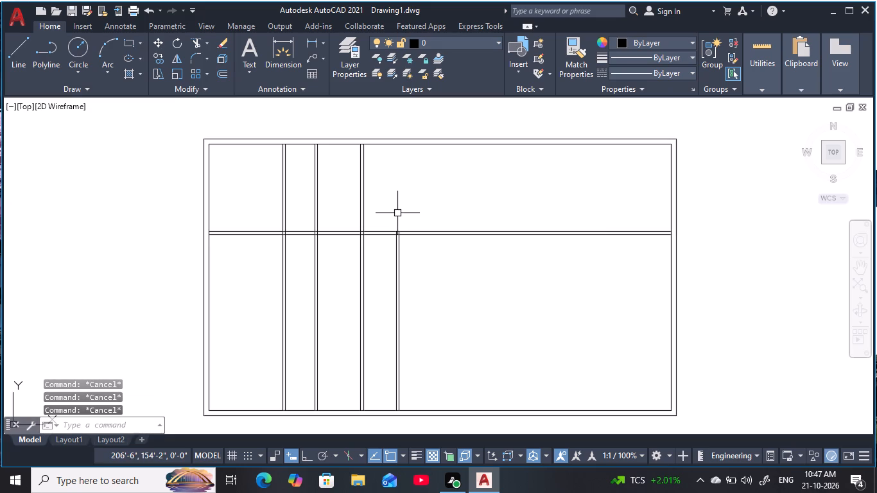
{"action": "key", "text": "Escape"}
{"action": "key", "text": "Escape"}
Offset the right-hand line of the third vertical partition from the left 9'5" to the right.
{"action": "type", "text": "o"}
{"action": "key", "text": "space"}
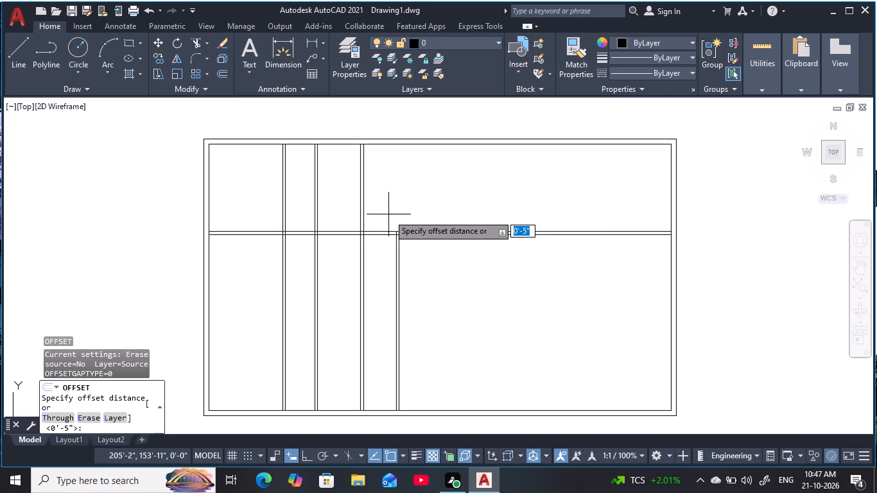
{"action": "type", "text": "9'"}
{"action": "type", "text": "5"}
{"action": "key", "text": "space"}
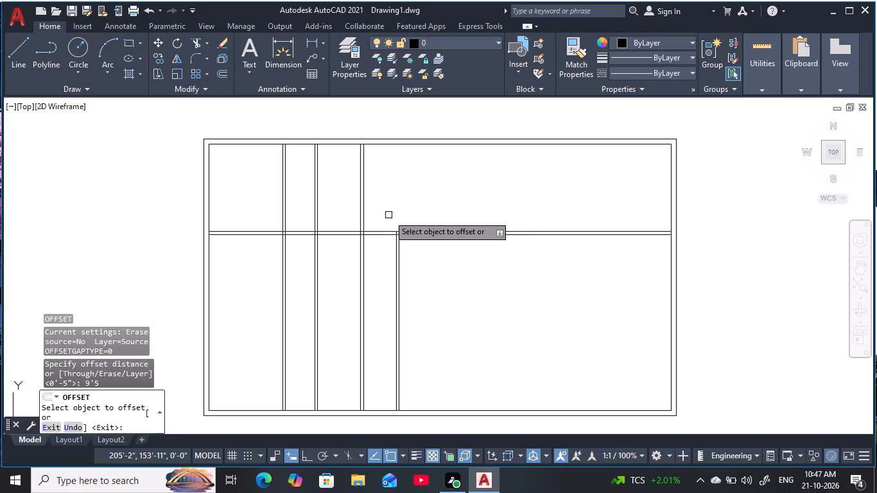
{"action": "left_click", "coordinate": [364, 218]}
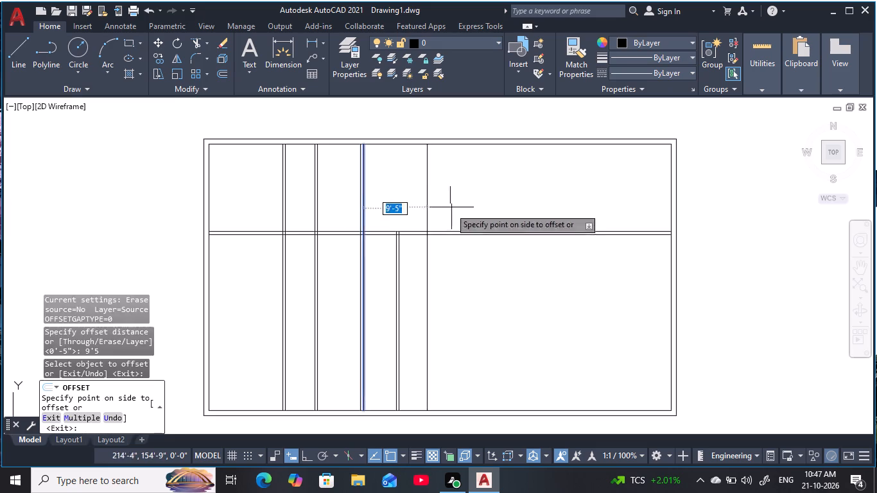
{"action": "left_click", "coordinate": [455, 206]}
{"action": "key", "text": "Escape"}
{"action": "key", "text": "Escape"}
{"action": "key", "text": "Escape"}
{"action": "key", "text": "Escape"}
{"action": "key", "text": "Escape"}
{"action": "key", "text": "Escape"}
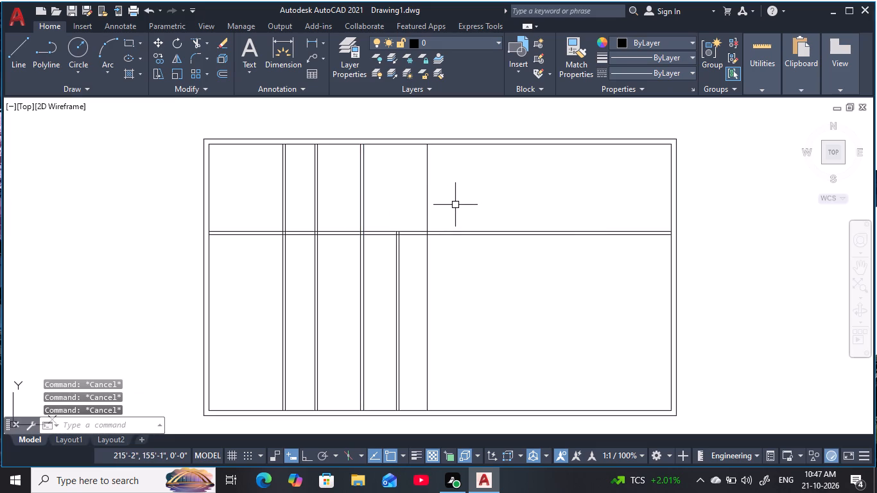
Offset the new vertical line 5" to its right to form the fifth vertical partition wall.
{"action": "type", "text": "o 5"}
{"action": "key", "text": "space"}
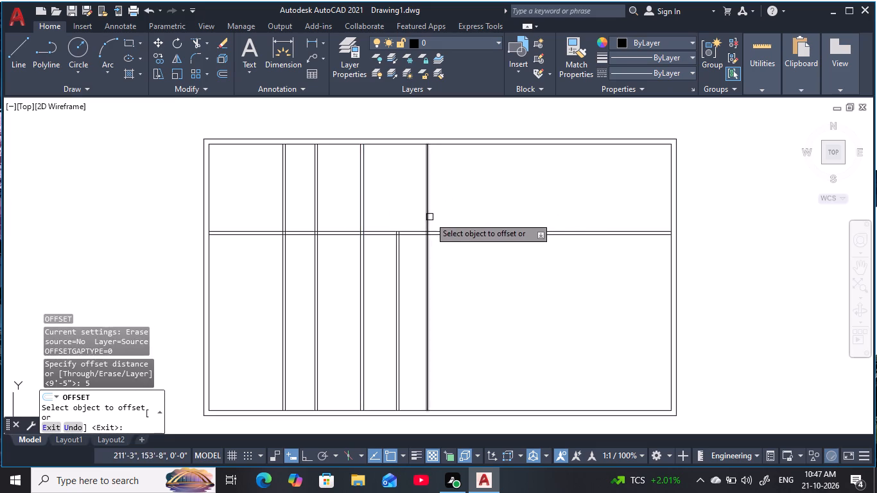
{"action": "left_click", "coordinate": [430, 217]}
{"action": "left_click", "coordinate": [456, 204]}
{"action": "key", "text": "Escape"}
{"action": "key", "text": "Escape"}
{"action": "key", "text": "Escape"}
{"action": "key", "text": "Escape"}
{"action": "key", "text": "Escape"}
{"action": "key", "text": "Escape"}
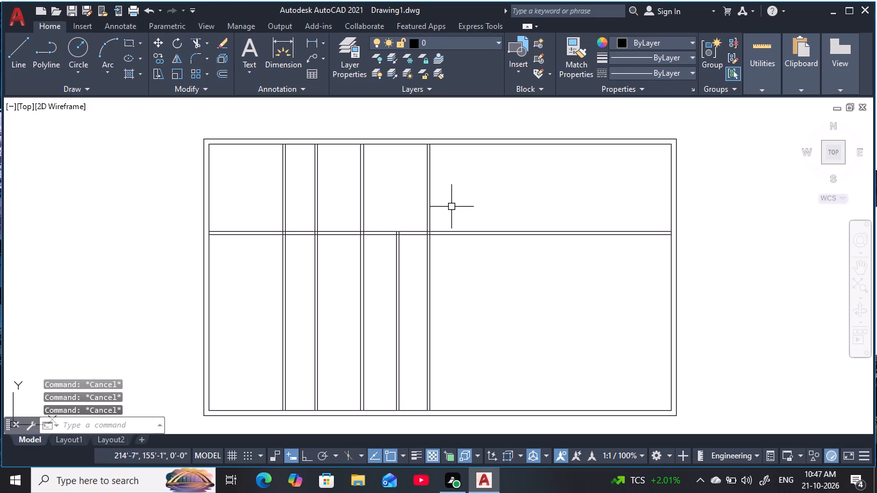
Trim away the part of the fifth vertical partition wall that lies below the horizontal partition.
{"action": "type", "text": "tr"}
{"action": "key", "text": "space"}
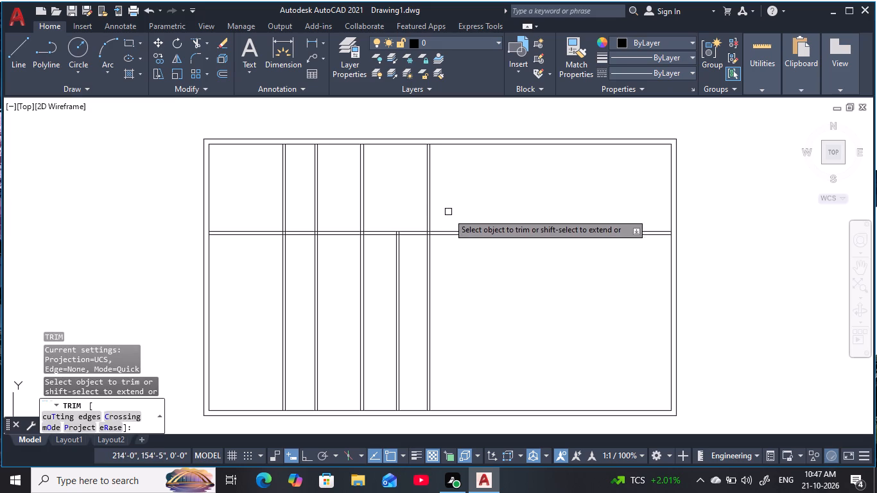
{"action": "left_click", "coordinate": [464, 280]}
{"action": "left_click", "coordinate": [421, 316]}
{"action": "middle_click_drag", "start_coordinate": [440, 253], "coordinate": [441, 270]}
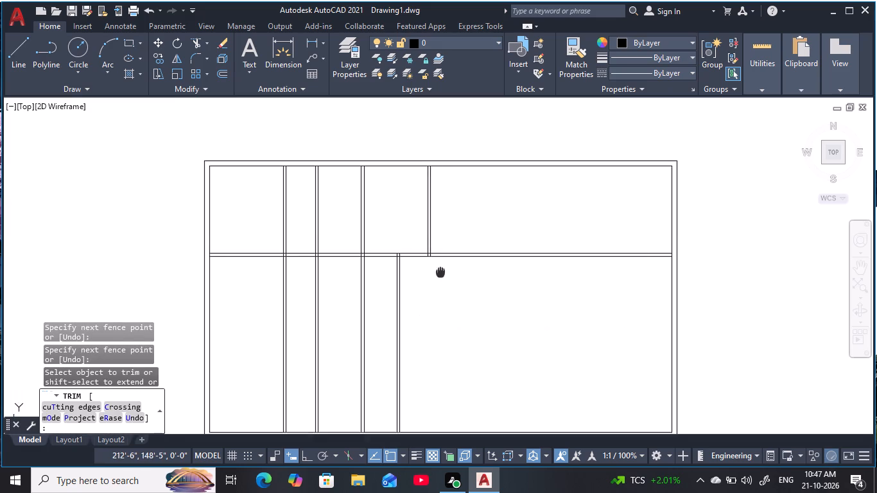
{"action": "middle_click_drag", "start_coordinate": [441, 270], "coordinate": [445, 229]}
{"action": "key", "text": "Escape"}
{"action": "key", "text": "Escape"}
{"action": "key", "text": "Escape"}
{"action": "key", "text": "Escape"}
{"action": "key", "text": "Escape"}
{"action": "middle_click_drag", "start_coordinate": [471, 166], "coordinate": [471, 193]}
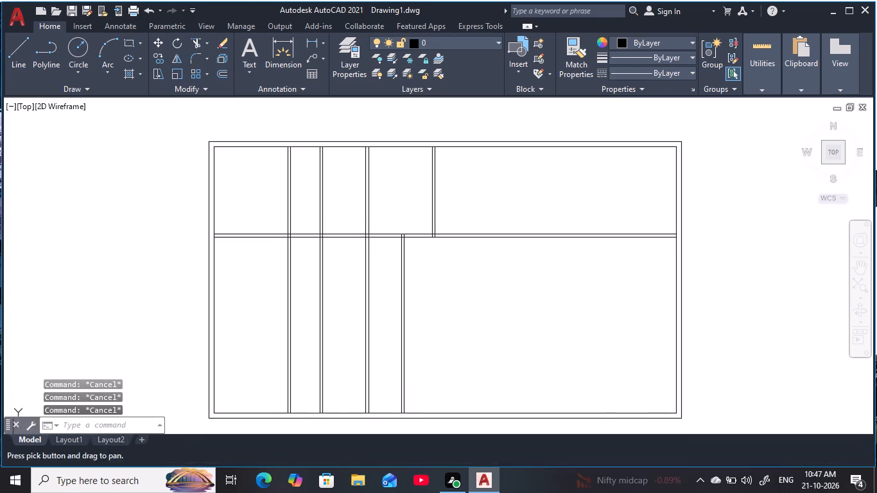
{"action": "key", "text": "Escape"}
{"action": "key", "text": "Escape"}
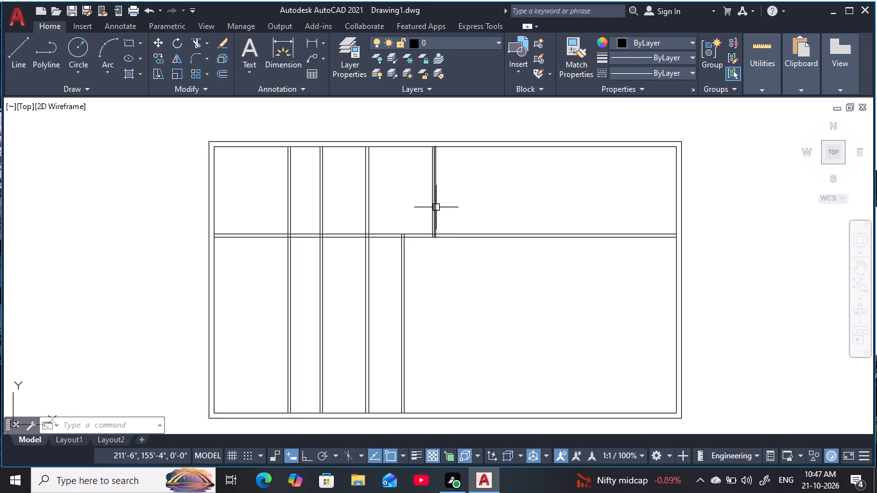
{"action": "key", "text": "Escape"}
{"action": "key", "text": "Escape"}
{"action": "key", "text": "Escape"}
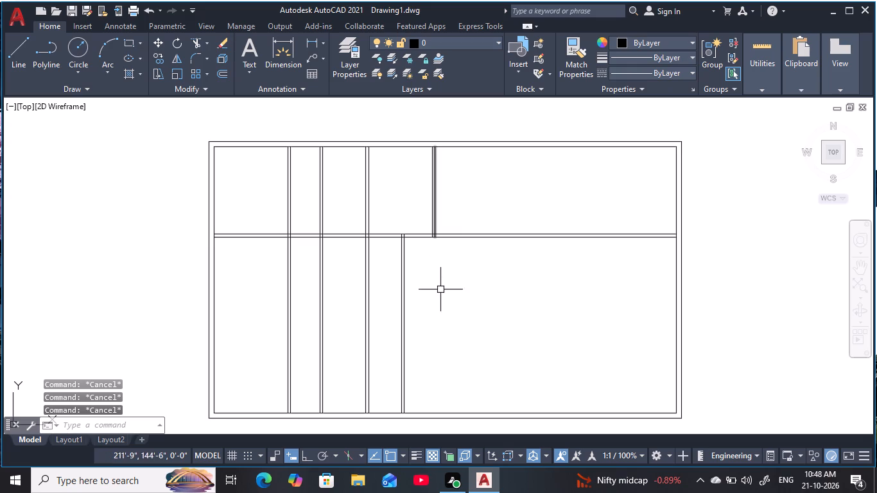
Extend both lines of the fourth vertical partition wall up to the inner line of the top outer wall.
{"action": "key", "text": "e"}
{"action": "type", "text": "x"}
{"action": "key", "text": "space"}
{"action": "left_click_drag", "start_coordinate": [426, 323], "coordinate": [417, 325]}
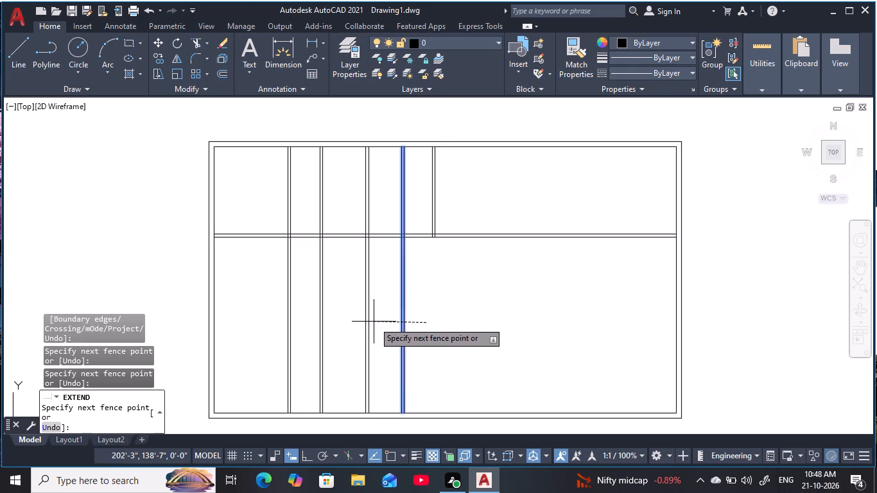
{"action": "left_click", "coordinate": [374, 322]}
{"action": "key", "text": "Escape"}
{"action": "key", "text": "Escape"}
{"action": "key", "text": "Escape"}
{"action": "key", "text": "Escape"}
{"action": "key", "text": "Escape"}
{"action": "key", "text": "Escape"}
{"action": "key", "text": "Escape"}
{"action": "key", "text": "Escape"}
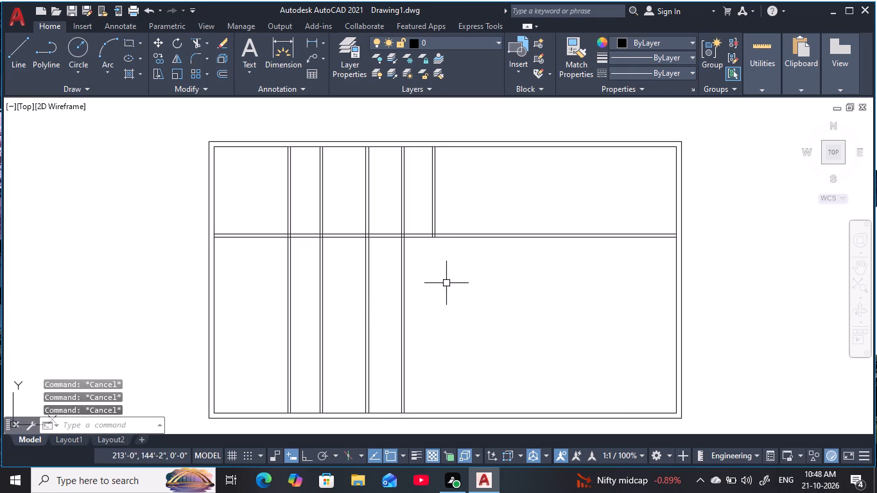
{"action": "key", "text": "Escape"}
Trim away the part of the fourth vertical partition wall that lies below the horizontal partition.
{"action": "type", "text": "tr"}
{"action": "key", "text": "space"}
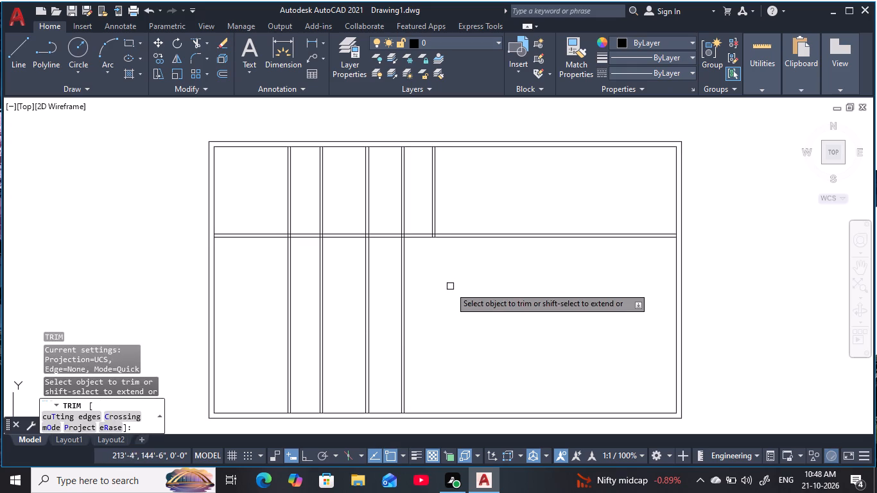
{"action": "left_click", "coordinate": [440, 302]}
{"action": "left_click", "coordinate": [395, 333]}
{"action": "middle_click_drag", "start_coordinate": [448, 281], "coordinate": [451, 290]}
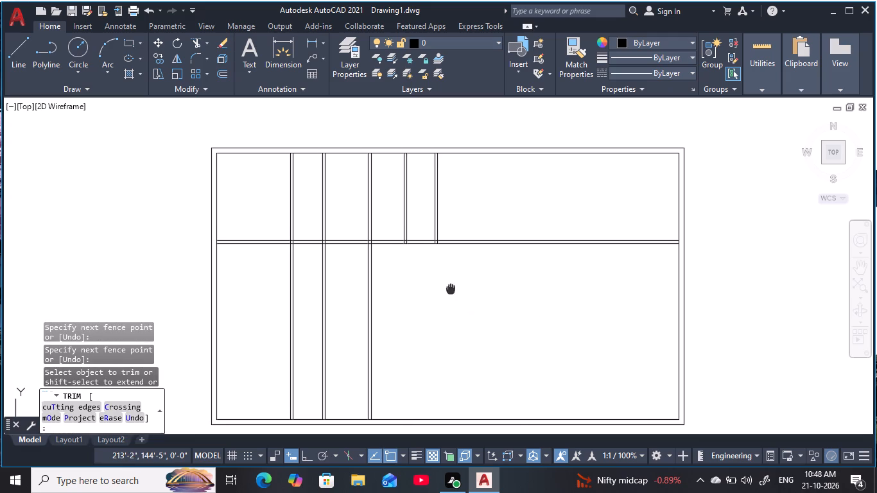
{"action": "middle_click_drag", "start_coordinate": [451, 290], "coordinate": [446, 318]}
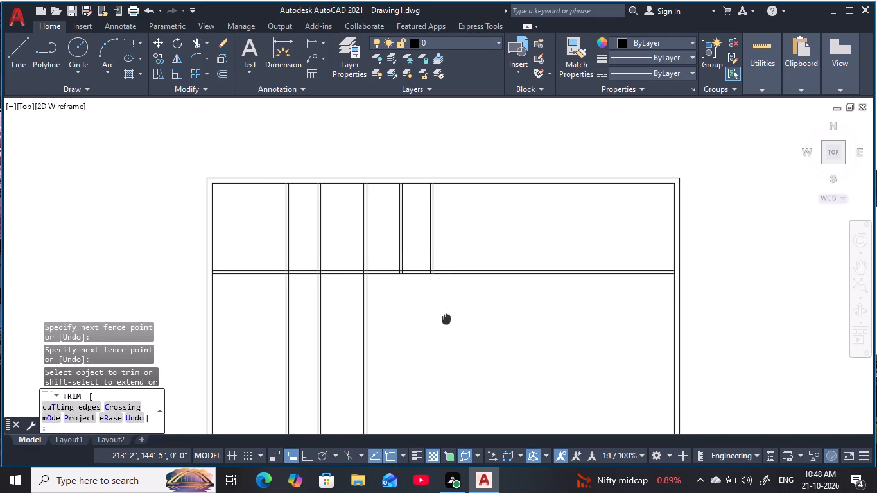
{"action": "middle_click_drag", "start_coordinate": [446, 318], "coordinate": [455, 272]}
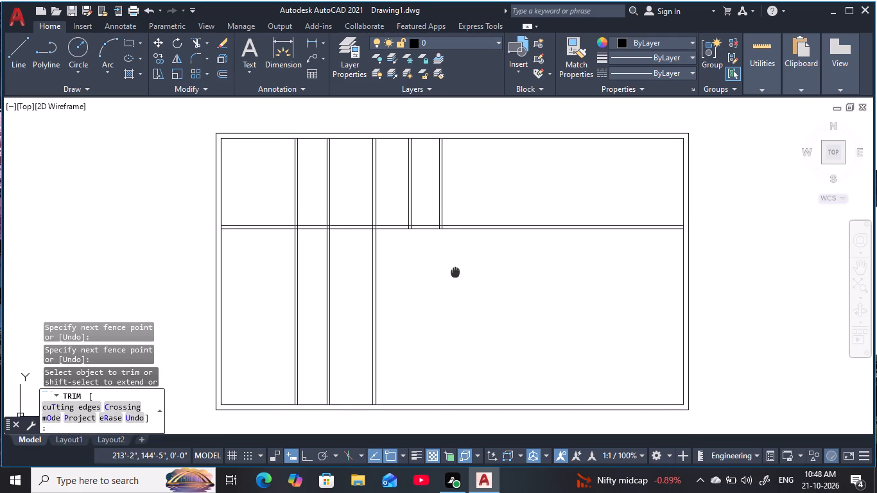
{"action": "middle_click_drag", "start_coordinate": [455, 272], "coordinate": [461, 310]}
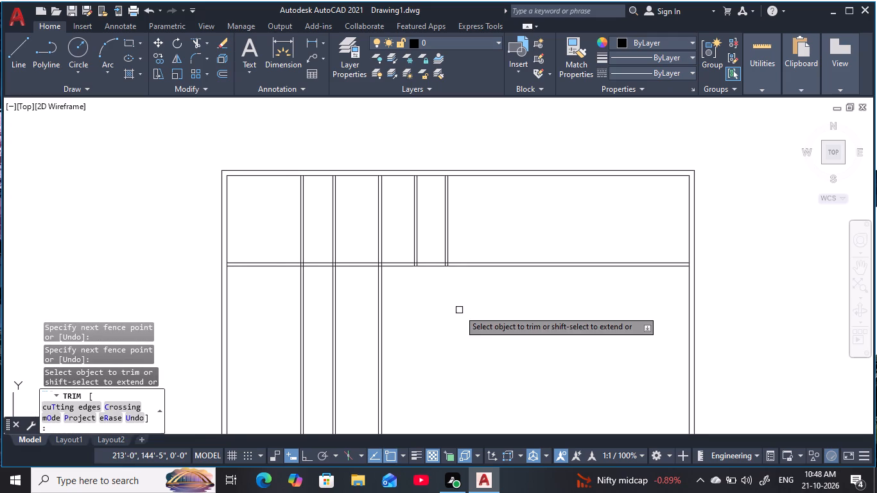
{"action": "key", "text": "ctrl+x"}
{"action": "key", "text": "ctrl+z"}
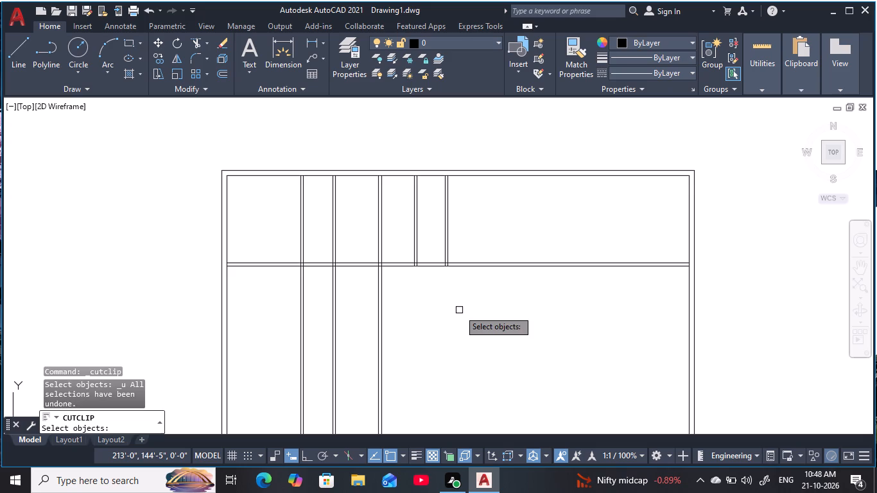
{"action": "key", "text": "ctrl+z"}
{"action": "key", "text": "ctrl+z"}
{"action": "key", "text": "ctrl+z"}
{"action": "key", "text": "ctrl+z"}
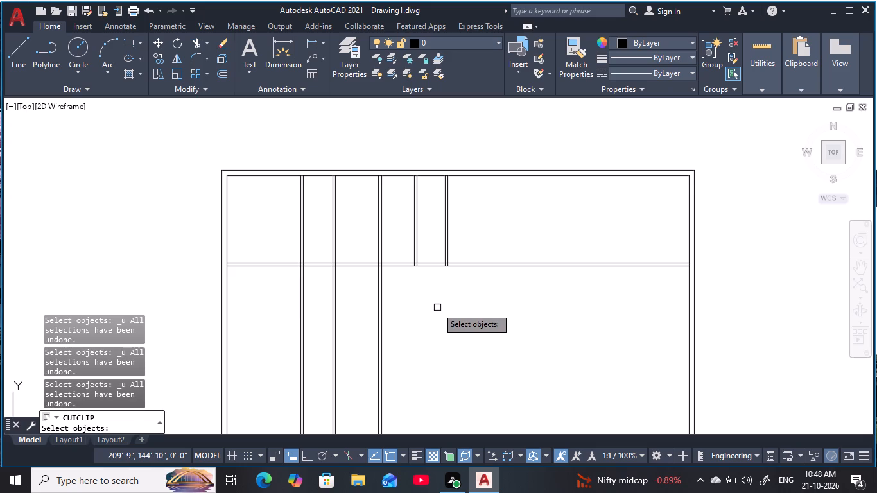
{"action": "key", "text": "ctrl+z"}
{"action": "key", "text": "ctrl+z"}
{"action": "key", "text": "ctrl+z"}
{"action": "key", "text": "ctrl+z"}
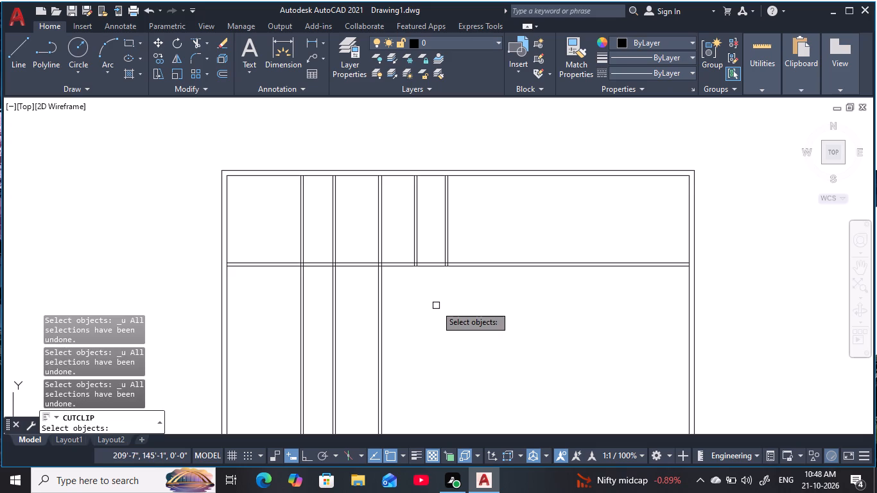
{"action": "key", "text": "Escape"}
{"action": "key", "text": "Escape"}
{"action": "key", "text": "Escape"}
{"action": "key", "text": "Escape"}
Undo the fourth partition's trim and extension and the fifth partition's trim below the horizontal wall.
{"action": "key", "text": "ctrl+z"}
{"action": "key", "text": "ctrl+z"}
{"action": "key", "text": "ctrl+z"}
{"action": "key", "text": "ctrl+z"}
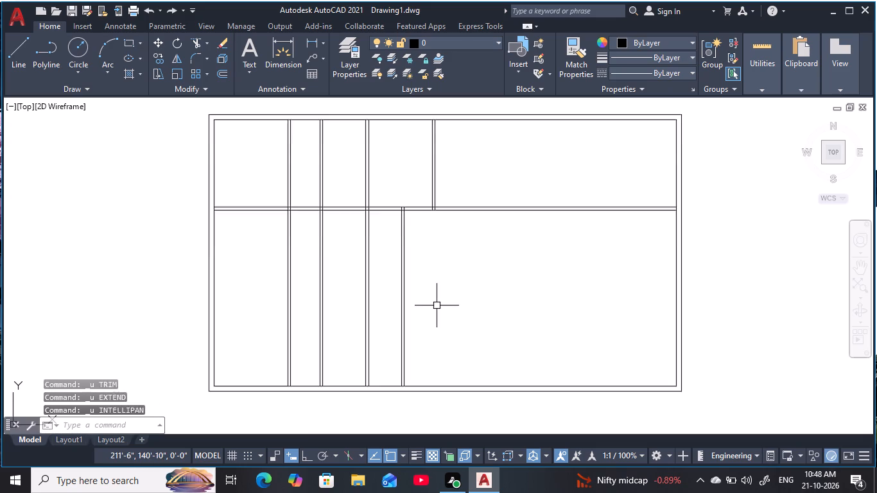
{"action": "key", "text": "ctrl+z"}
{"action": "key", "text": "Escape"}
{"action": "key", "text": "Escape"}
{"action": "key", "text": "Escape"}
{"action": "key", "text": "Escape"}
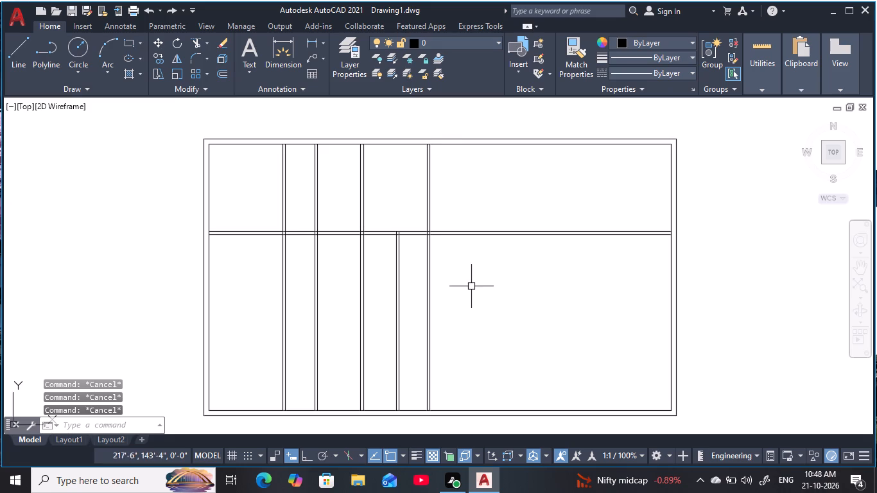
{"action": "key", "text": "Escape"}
Trim away both lines of the fifth vertical partition wall below the horizontal partition.
{"action": "type", "text": "tr"}
{"action": "key", "text": "space"}
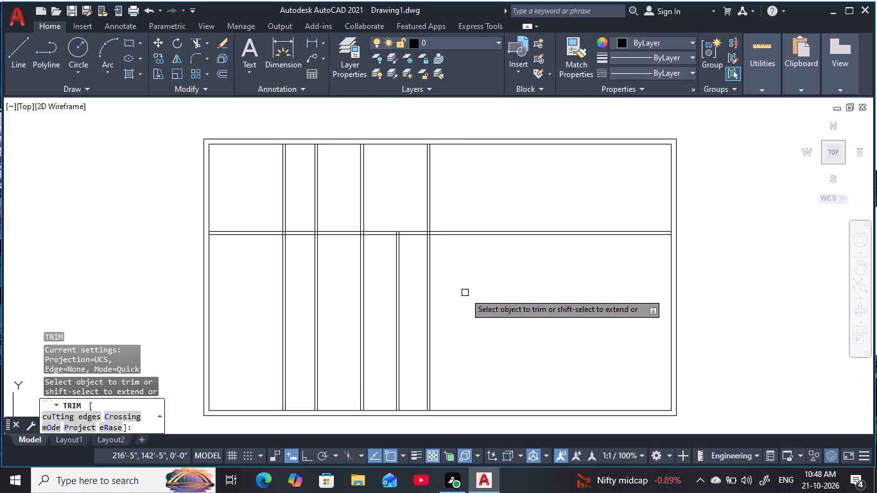
{"action": "left_click", "coordinate": [473, 304]}
{"action": "left_click", "coordinate": [415, 335]}
{"action": "middle_click_drag", "start_coordinate": [458, 298], "coordinate": [451, 310]}
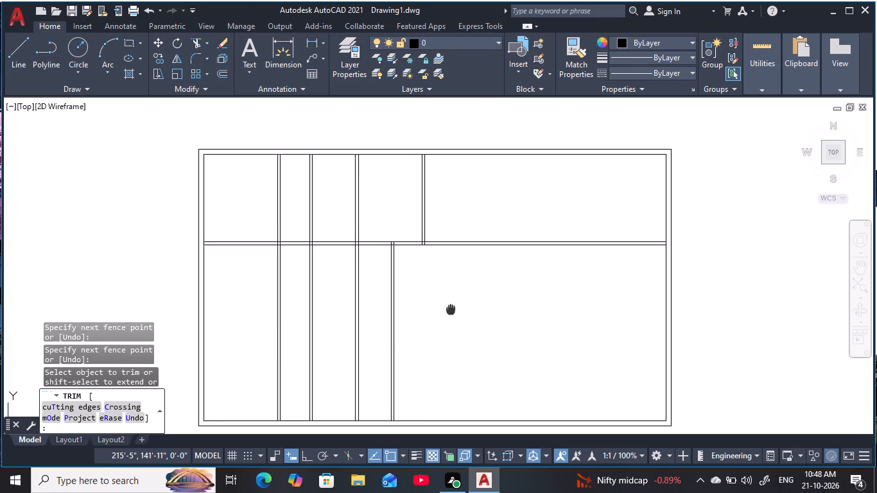
{"action": "middle_click_drag", "start_coordinate": [451, 310], "coordinate": [439, 318]}
{"action": "key", "text": "Escape"}
{"action": "key", "text": "Escape"}
{"action": "key", "text": "Escape"}
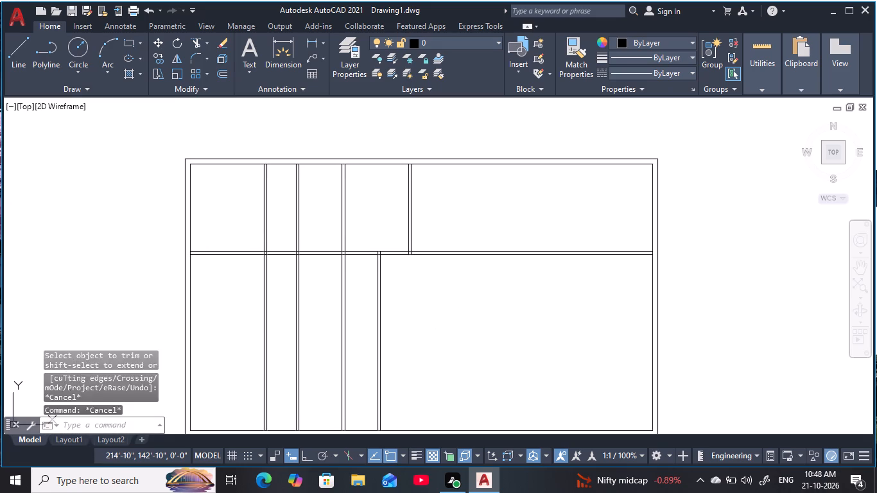
{"action": "key", "text": "Escape"}
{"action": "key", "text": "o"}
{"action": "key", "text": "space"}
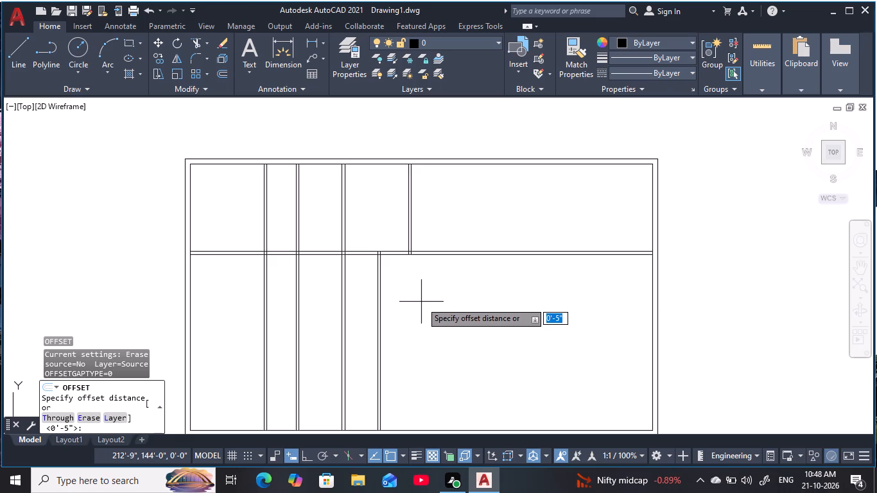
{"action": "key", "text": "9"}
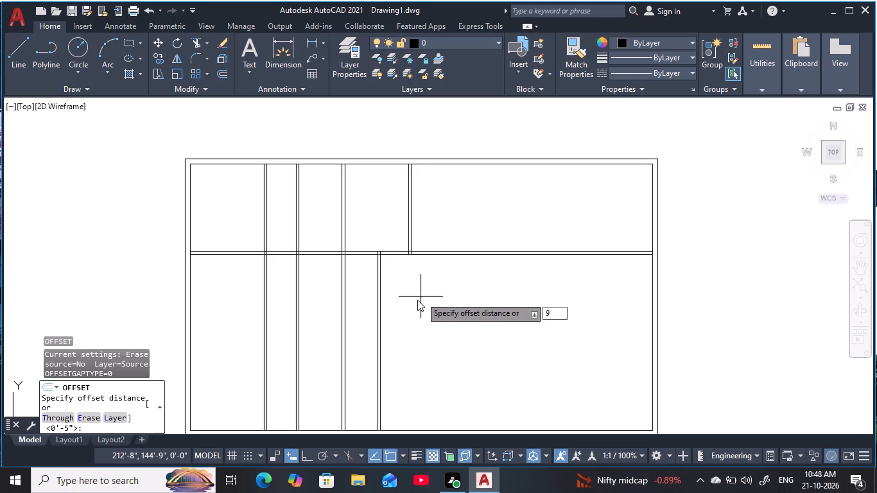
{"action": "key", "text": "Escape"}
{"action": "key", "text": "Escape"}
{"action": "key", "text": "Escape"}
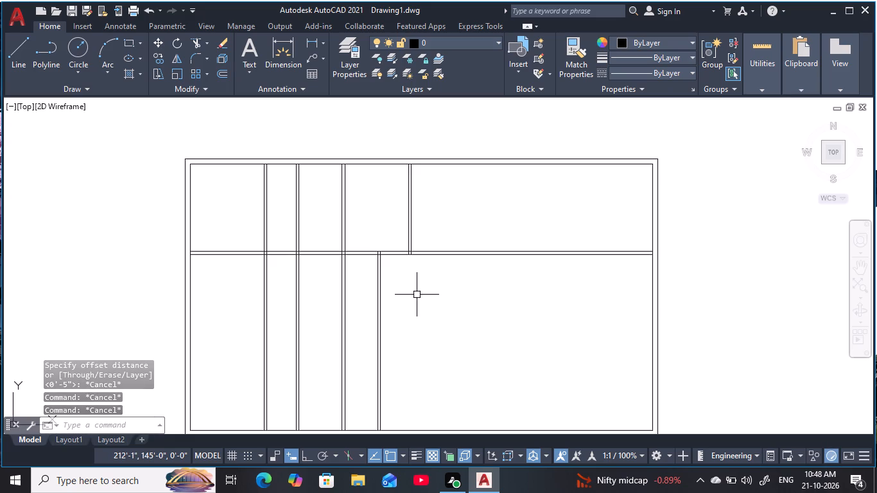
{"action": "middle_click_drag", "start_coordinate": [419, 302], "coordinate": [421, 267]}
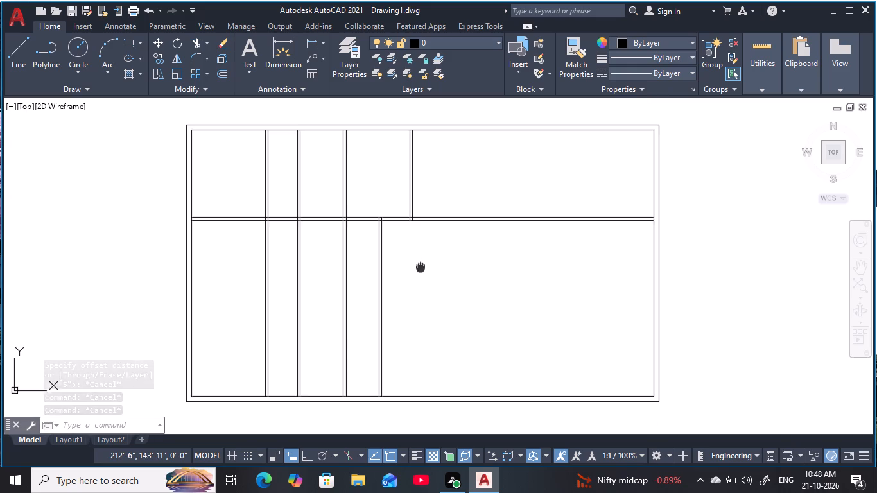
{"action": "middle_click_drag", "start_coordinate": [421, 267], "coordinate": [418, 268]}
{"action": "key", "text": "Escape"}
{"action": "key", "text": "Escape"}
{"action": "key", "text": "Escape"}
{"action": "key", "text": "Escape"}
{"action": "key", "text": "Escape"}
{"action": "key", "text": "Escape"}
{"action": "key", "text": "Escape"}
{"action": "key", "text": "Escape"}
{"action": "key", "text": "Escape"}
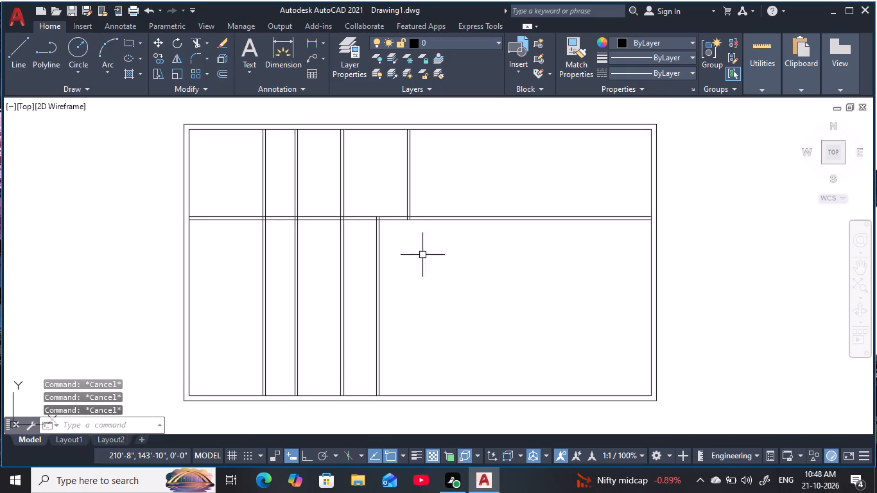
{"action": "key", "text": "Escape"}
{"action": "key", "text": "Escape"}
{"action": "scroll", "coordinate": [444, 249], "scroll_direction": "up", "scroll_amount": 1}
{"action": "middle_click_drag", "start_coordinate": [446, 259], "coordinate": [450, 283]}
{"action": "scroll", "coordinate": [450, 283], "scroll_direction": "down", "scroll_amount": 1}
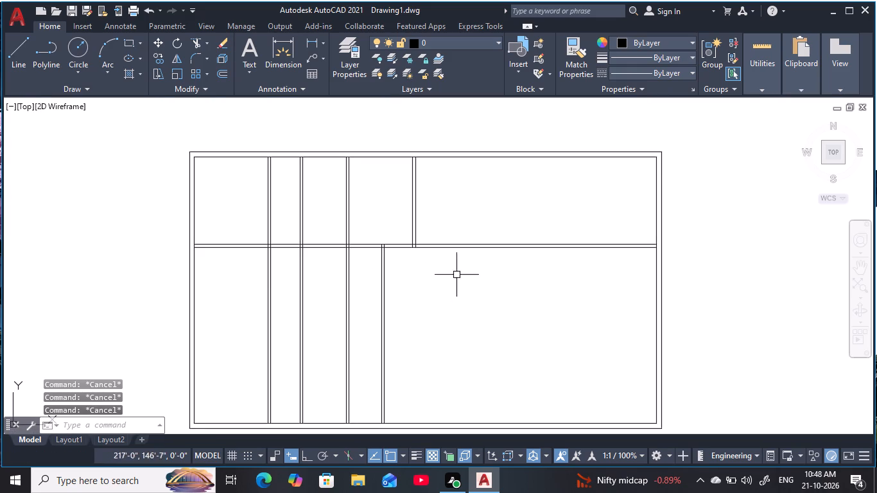
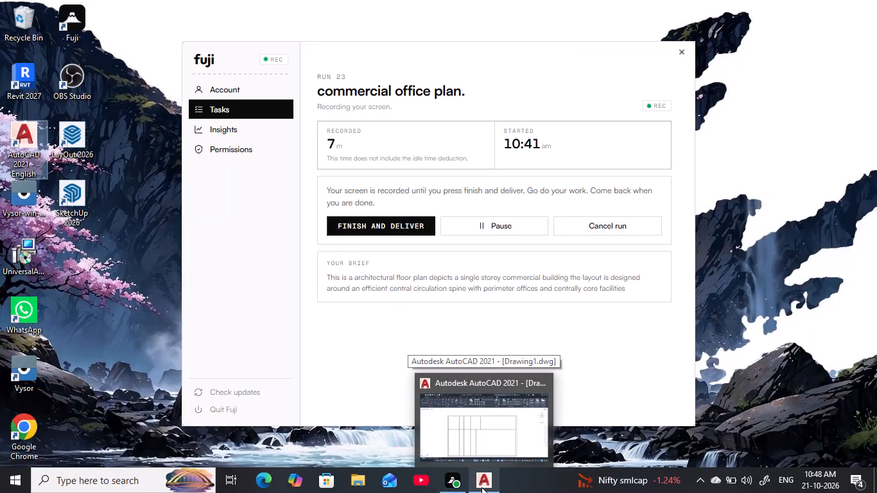
Switch back to AutoCAD with the floor plan drawing Drawing1.dwg.
{"action": "left_click", "coordinate": [482, 487]}
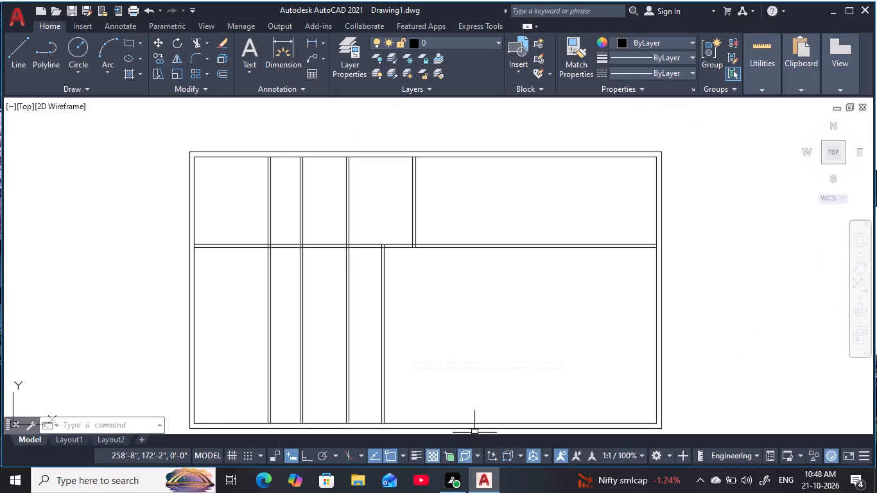
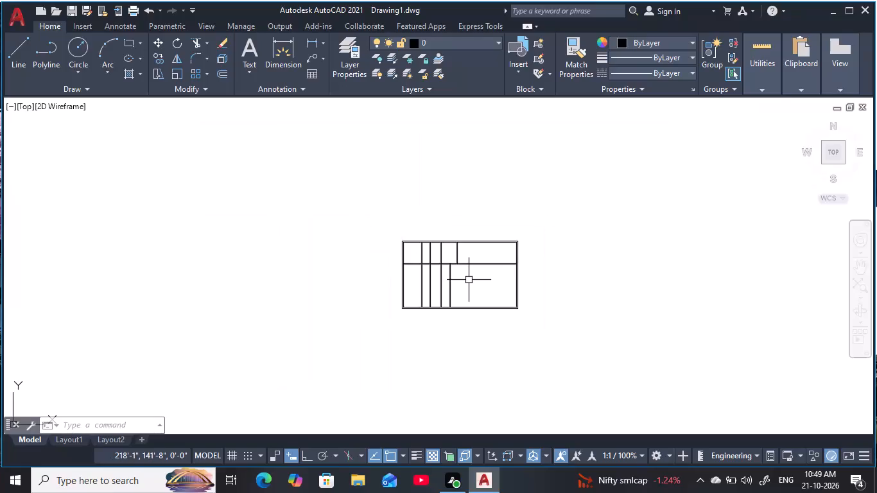
Offset the east face of the easternmost upper-row partition 9'5" eastward.
{"action": "scroll", "coordinate": [469, 280], "scroll_direction": "up", "scroll_amount": 4}
{"action": "middle_click_drag", "start_coordinate": [469, 281], "coordinate": [474, 320]}
{"action": "scroll", "coordinate": [419, 268], "scroll_direction": "down", "scroll_amount": 1}
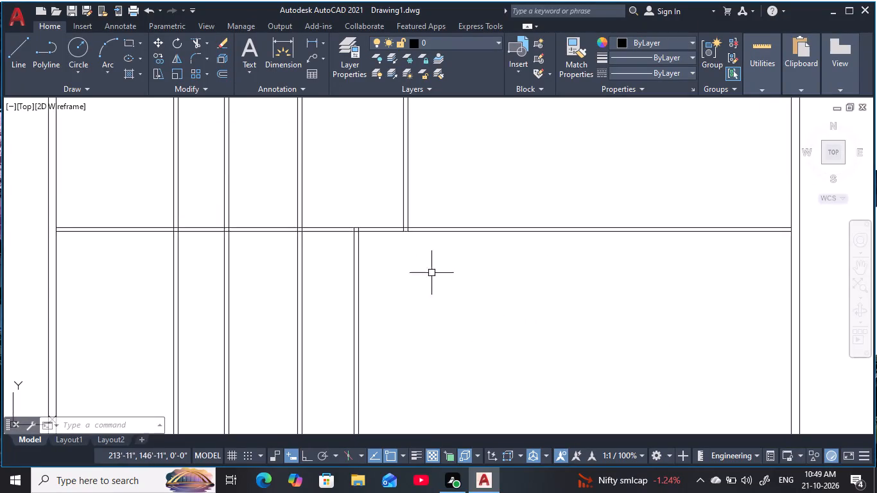
{"action": "scroll", "coordinate": [417, 266], "scroll_direction": "down", "scroll_amount": 1}
{"action": "middle_click_drag", "start_coordinate": [417, 266], "coordinate": [442, 264]}
{"action": "scroll", "coordinate": [442, 264], "scroll_direction": "up", "scroll_amount": 2}
{"action": "middle_click_drag", "start_coordinate": [435, 257], "coordinate": [434, 325]}
{"action": "key", "text": "Escape"}
{"action": "key", "text": "Escape"}
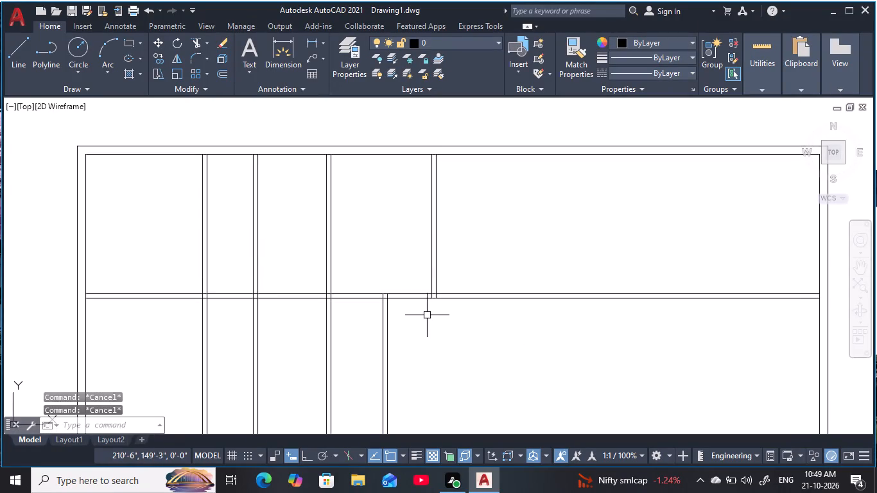
{"action": "key", "text": "Escape"}
{"action": "key", "text": "Escape"}
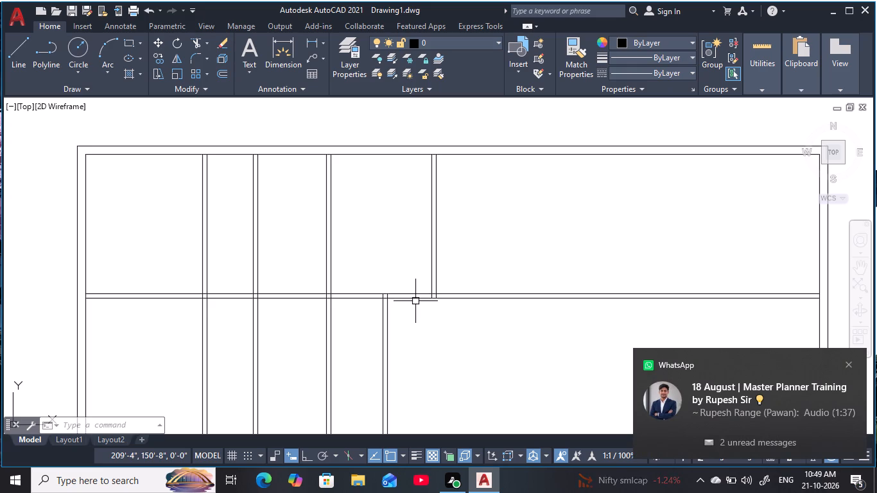
{"action": "key", "text": "Escape"}
{"action": "key", "text": "Escape"}
{"action": "key", "text": "Escape"}
{"action": "key", "text": "Escape"}
{"action": "key", "text": "Escape"}
{"action": "key", "text": "Escape"}
{"action": "key", "text": "Escape"}
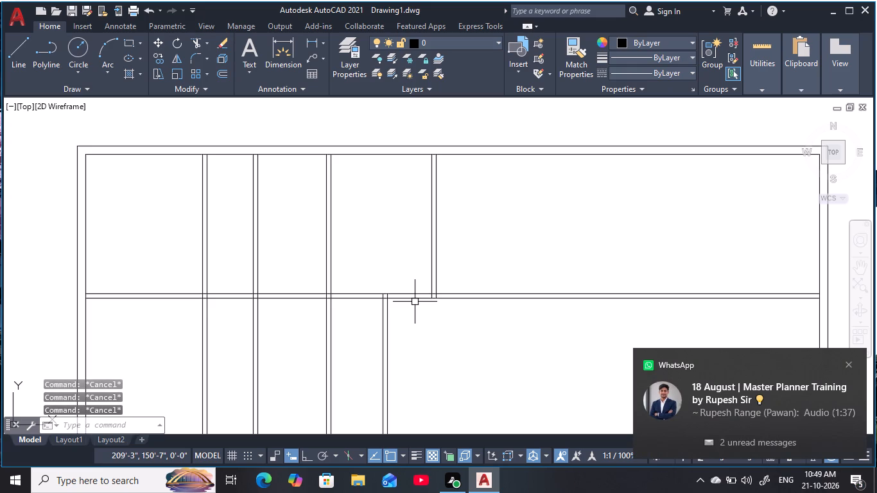
{"action": "key", "text": "Escape"}
{"action": "key", "text": "Escape"}
{"action": "key", "text": "o"}
{"action": "key", "text": "space"}
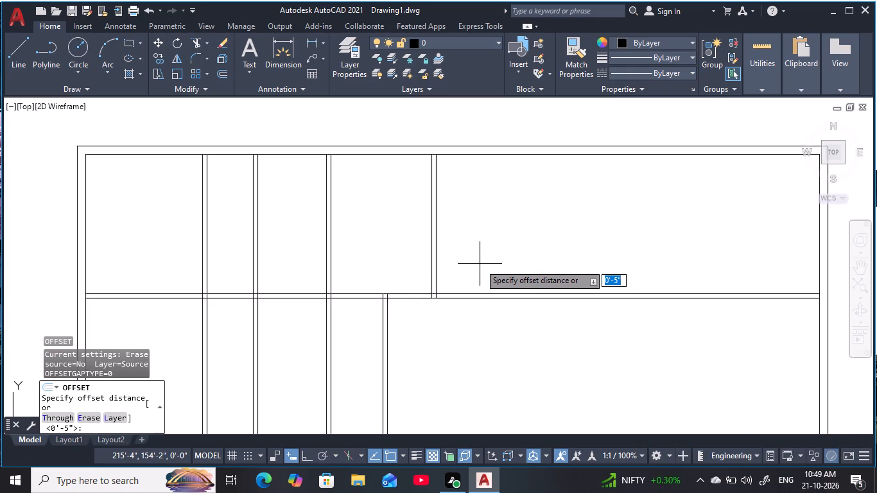
{"action": "key", "text": "9"}
{"action": "type", "text": "'5"}
{"action": "key", "text": "space"}
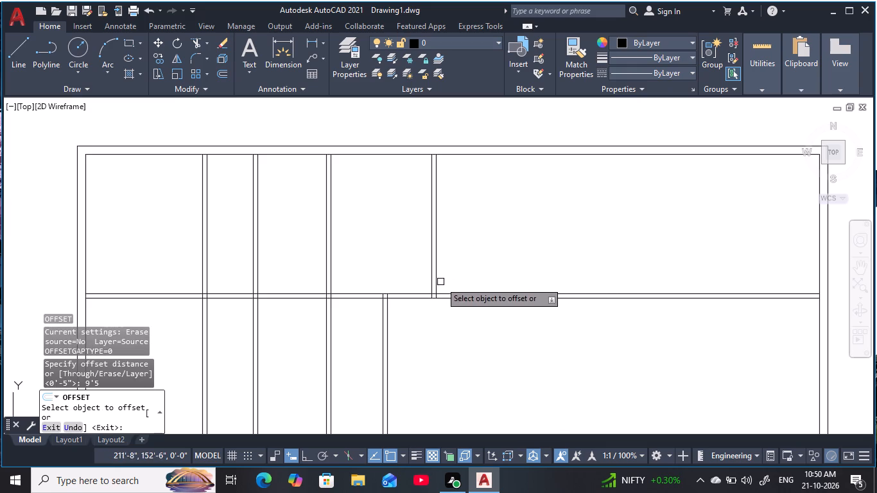
{"action": "left_click", "coordinate": [437, 281]}
{"action": "left_click", "coordinate": [568, 245]}
{"action": "middle_click_drag", "start_coordinate": [569, 244], "coordinate": [503, 261]}
{"action": "key", "text": "Escape"}
{"action": "key", "text": "Escape"}
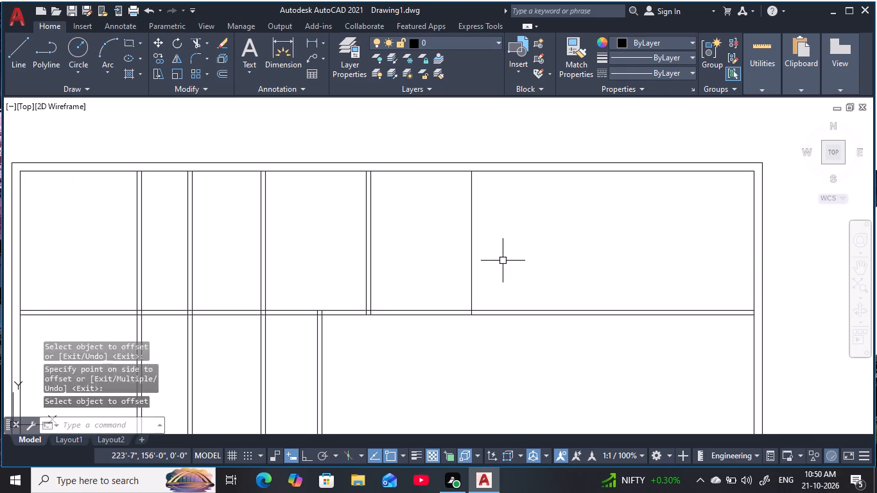
{"action": "key", "text": "Escape"}
{"action": "key", "text": "Escape"}
Offset the new upper-row partition line 5" eastward to give the wall its thickness.
{"action": "key", "text": "o"}
{"action": "key", "text": "space"}
{"action": "type", "text": "5"}
{"action": "key", "text": "space"}
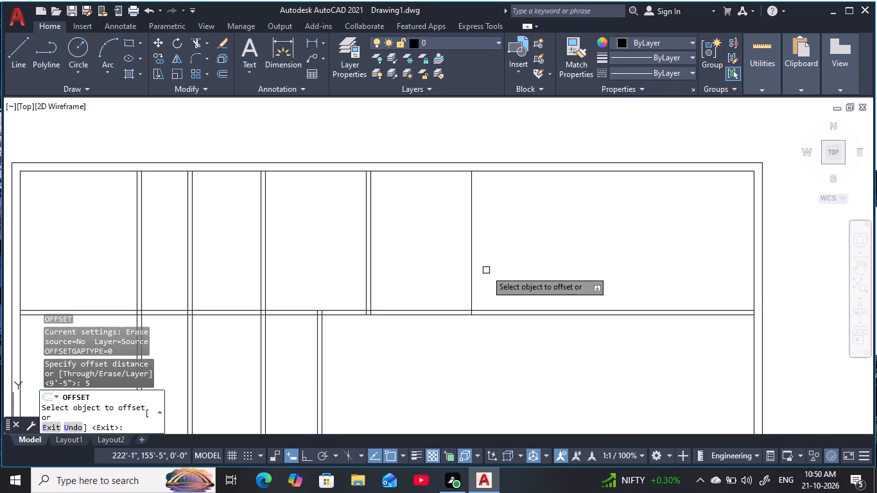
{"action": "left_click", "coordinate": [471, 285]}
{"action": "left_click", "coordinate": [512, 273]}
{"action": "key", "text": "Escape"}
{"action": "key", "text": "Escape"}
{"action": "key", "text": "Escape"}
{"action": "key", "text": "Escape"}
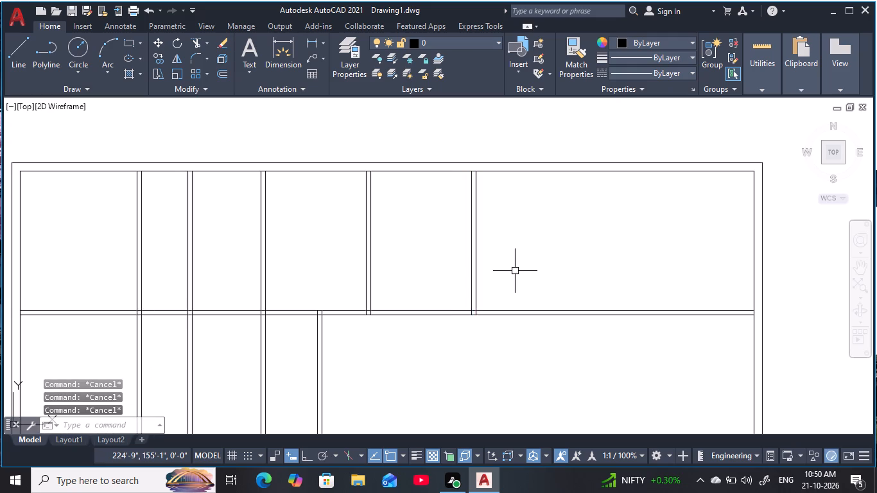
{"action": "key", "text": "Escape"}
{"action": "middle_click_drag", "start_coordinate": [515, 271], "coordinate": [494, 270]}
{"action": "key", "text": "Escape"}
{"action": "key", "text": "Escape"}
{"action": "key", "text": "Escape"}
{"action": "key", "text": "Escape"}
{"action": "key", "text": "Escape"}
{"action": "key", "text": "Escape"}
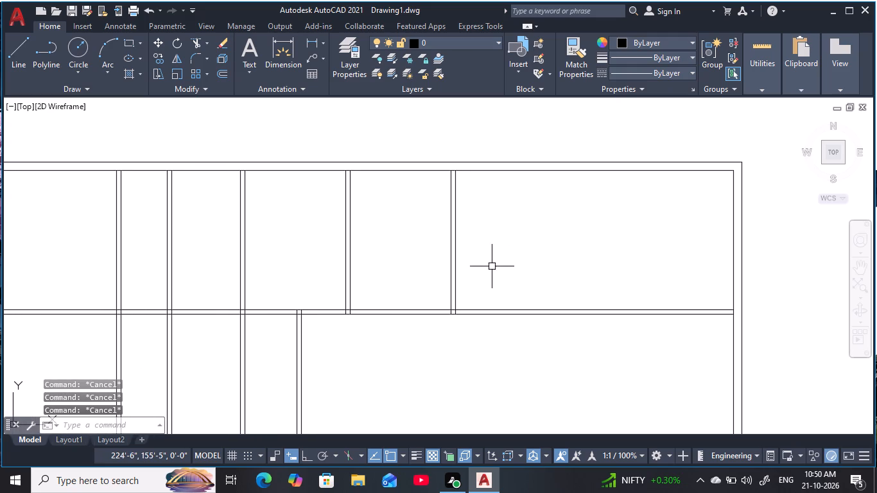
{"action": "key", "text": "Escape"}
{"action": "key", "text": "Escape"}
{"action": "key", "text": "Escape"}
Offset the east face of the newest upper-row partition another 9'5" toward the east outer wall.
{"action": "middle_click_drag", "start_coordinate": [494, 257], "coordinate": [484, 252]}
{"action": "key", "text": "Escape"}
{"action": "type", "text": "o"}
{"action": "key", "text": "space"}
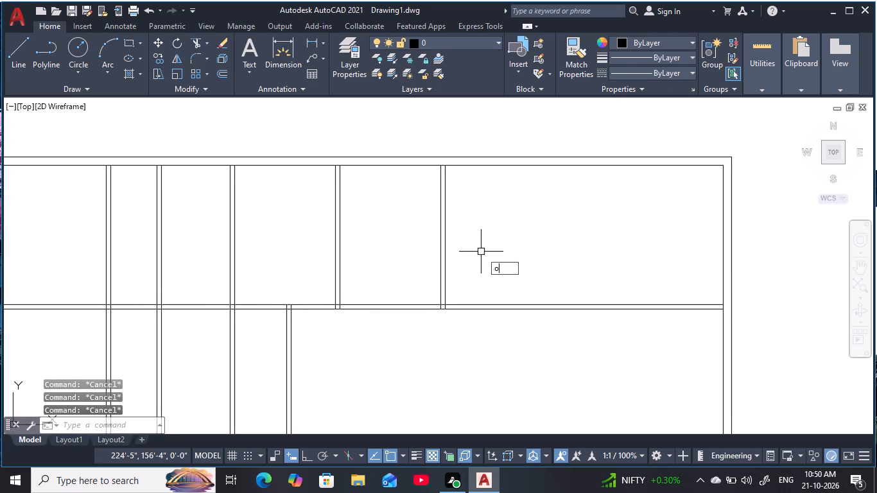
{"action": "type", "text": "9'"}
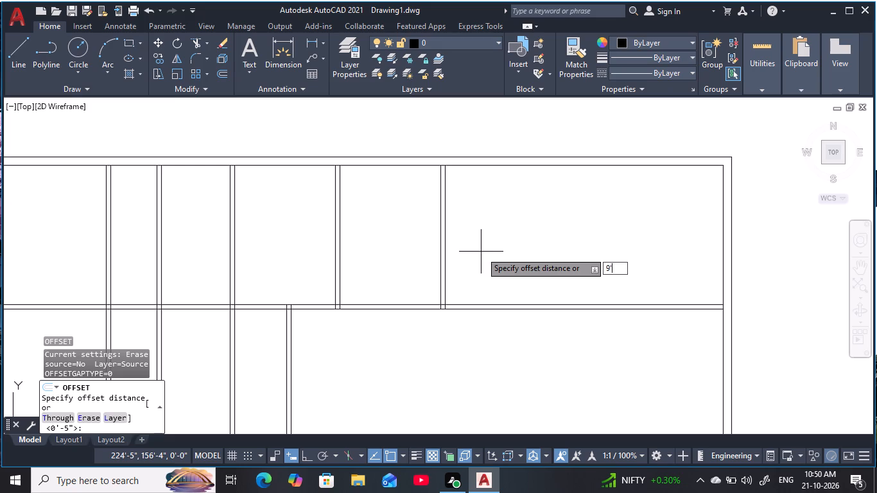
{"action": "key", "text": "5"}
{"action": "key", "text": "space"}
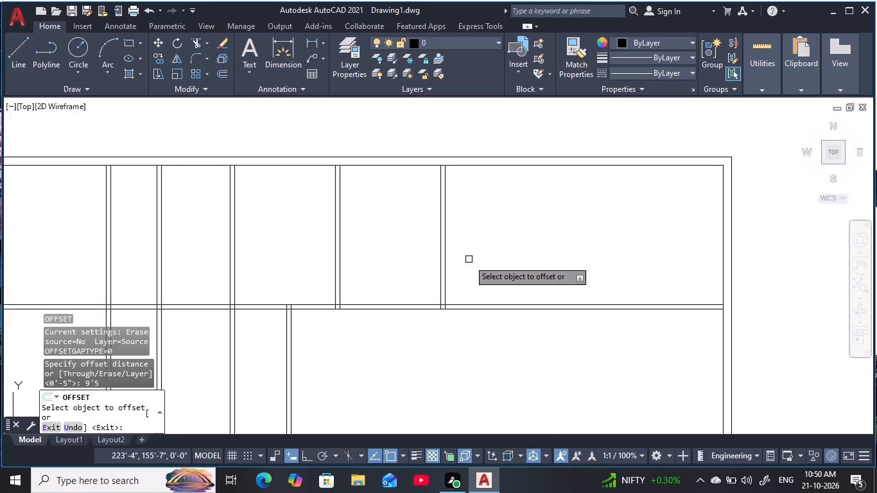
{"action": "left_click", "coordinate": [446, 302]}
{"action": "left_click", "coordinate": [578, 255]}
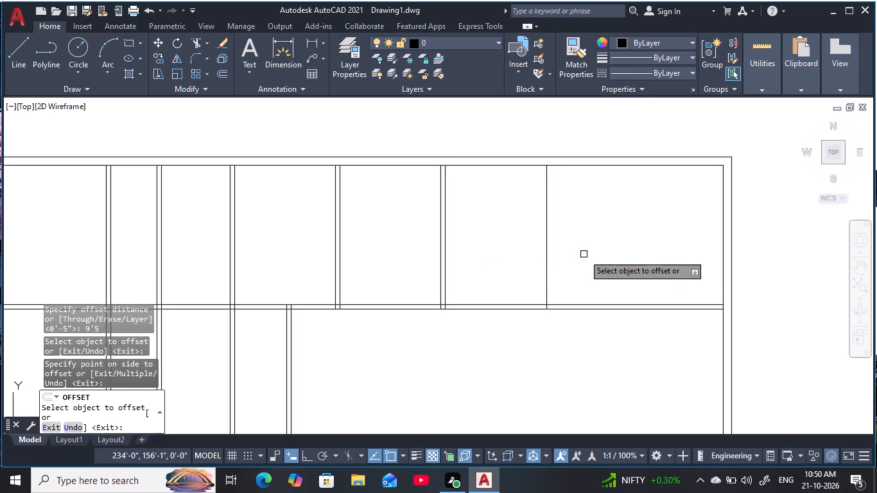
{"action": "middle_click_drag", "start_coordinate": [584, 254], "coordinate": [523, 266]}
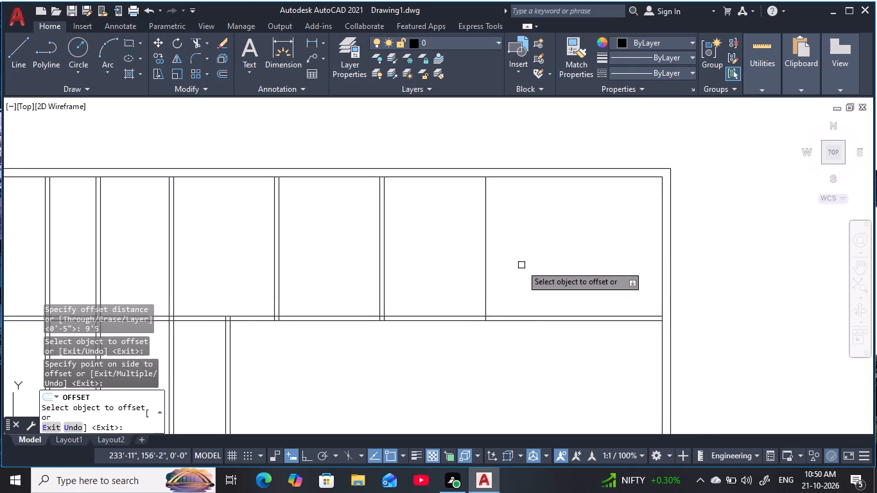
{"action": "key", "text": "Escape"}
{"action": "key", "text": "Escape"}
{"action": "key", "text": "Escape"}
Offset this second new upper-row line 5" eastward to complete the partition's double line.
{"action": "type", "text": "o 5"}
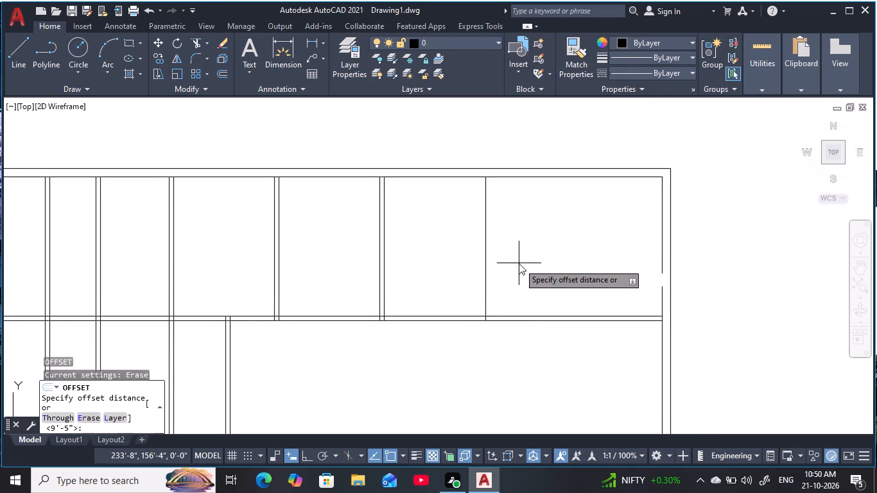
{"action": "key", "text": "space"}
{"action": "left_click", "coordinate": [487, 296]}
{"action": "left_click", "coordinate": [517, 284]}
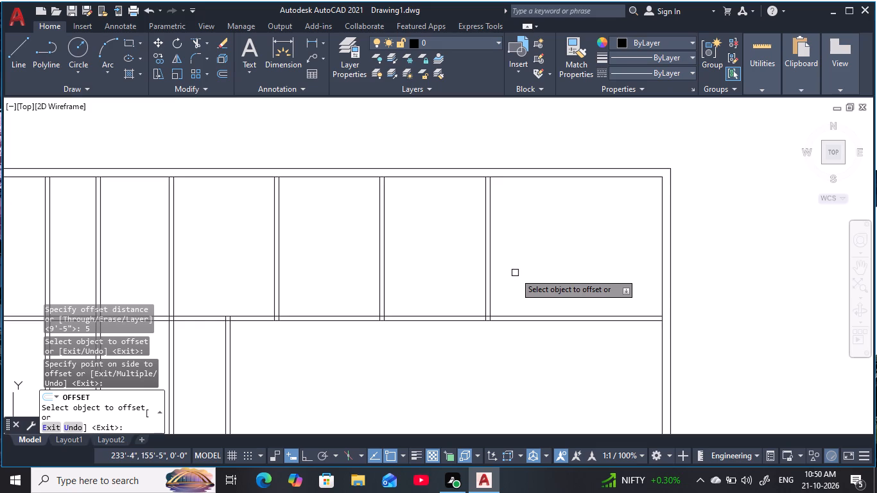
{"action": "key", "text": "Escape"}
{"action": "key", "text": "Escape"}
{"action": "key", "text": "Escape"}
{"action": "key", "text": "Escape"}
{"action": "key", "text": "Escape"}
{"action": "key", "text": "Escape"}
{"action": "key", "text": "Escape"}
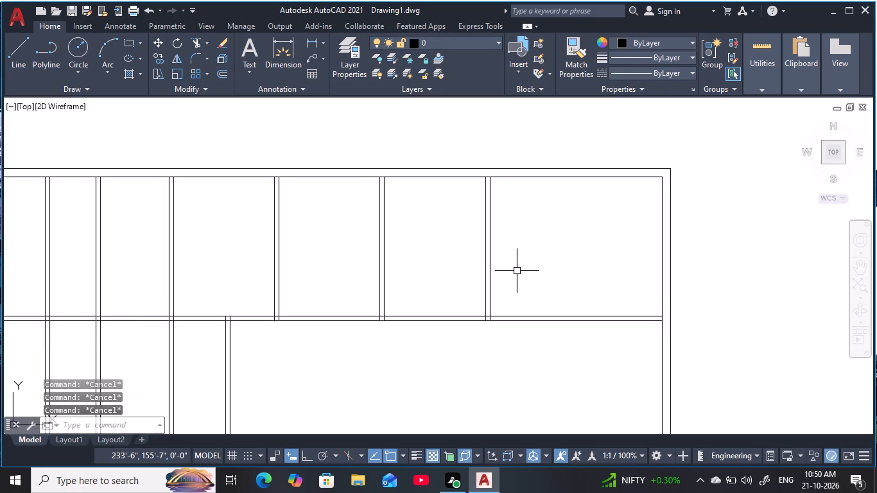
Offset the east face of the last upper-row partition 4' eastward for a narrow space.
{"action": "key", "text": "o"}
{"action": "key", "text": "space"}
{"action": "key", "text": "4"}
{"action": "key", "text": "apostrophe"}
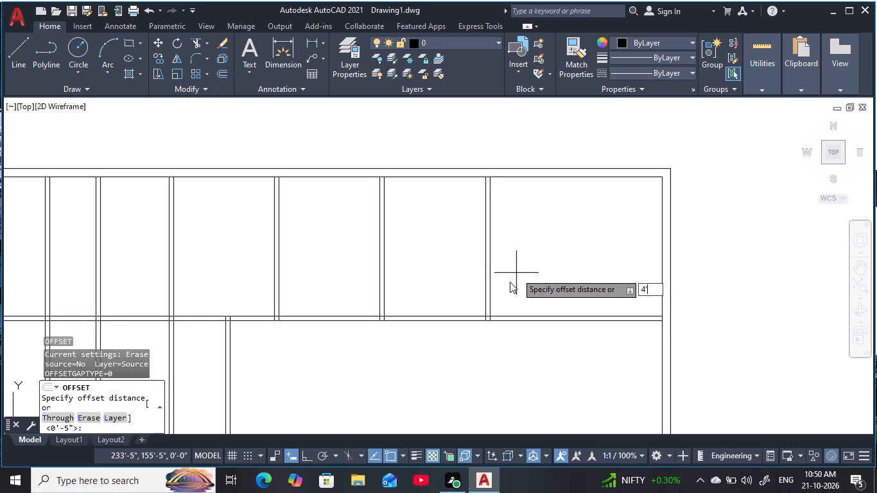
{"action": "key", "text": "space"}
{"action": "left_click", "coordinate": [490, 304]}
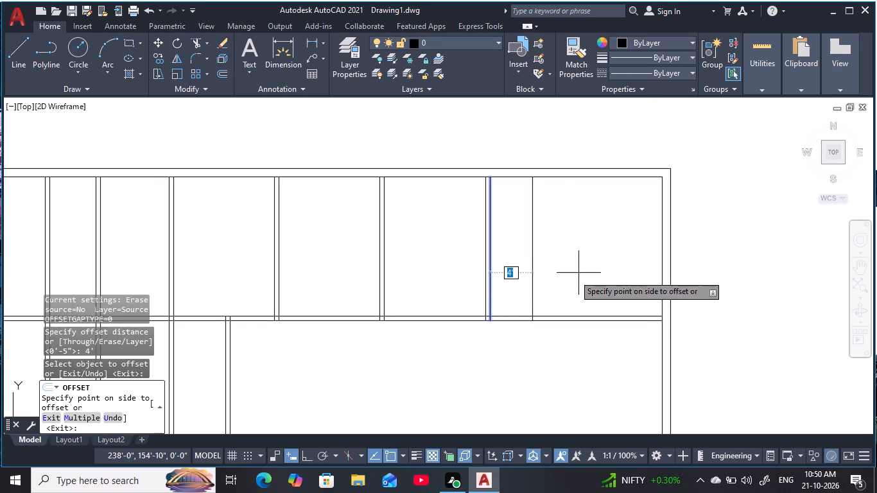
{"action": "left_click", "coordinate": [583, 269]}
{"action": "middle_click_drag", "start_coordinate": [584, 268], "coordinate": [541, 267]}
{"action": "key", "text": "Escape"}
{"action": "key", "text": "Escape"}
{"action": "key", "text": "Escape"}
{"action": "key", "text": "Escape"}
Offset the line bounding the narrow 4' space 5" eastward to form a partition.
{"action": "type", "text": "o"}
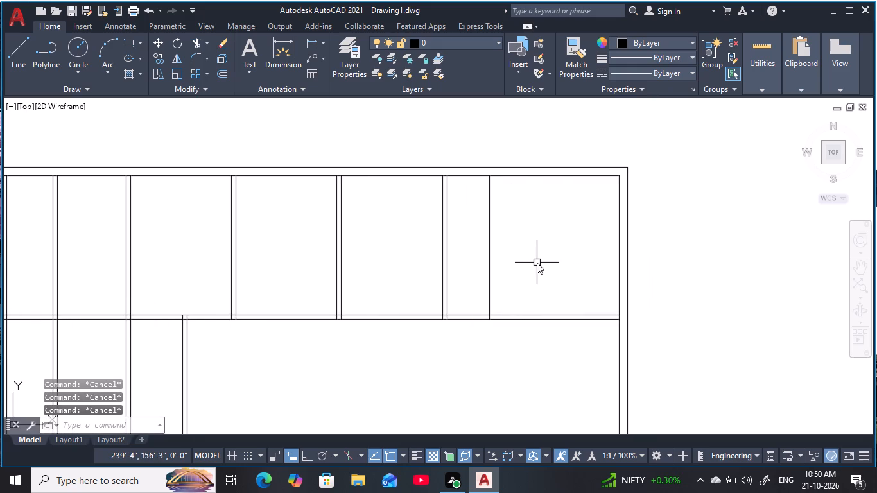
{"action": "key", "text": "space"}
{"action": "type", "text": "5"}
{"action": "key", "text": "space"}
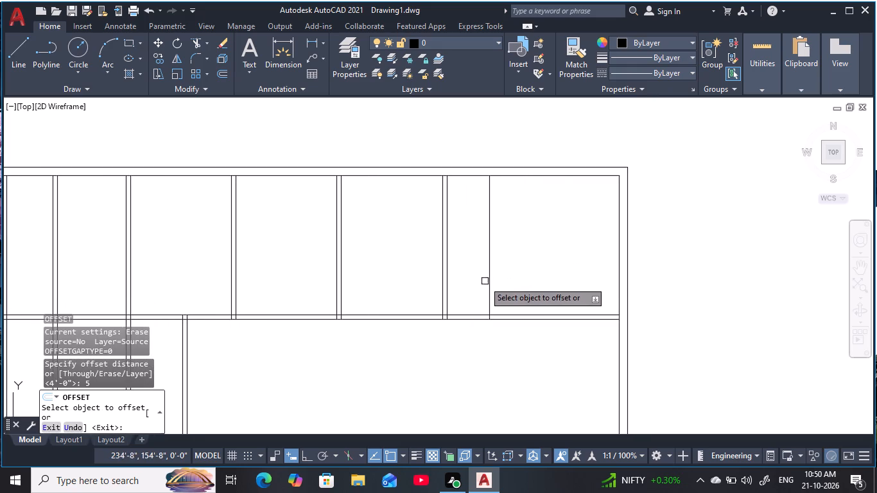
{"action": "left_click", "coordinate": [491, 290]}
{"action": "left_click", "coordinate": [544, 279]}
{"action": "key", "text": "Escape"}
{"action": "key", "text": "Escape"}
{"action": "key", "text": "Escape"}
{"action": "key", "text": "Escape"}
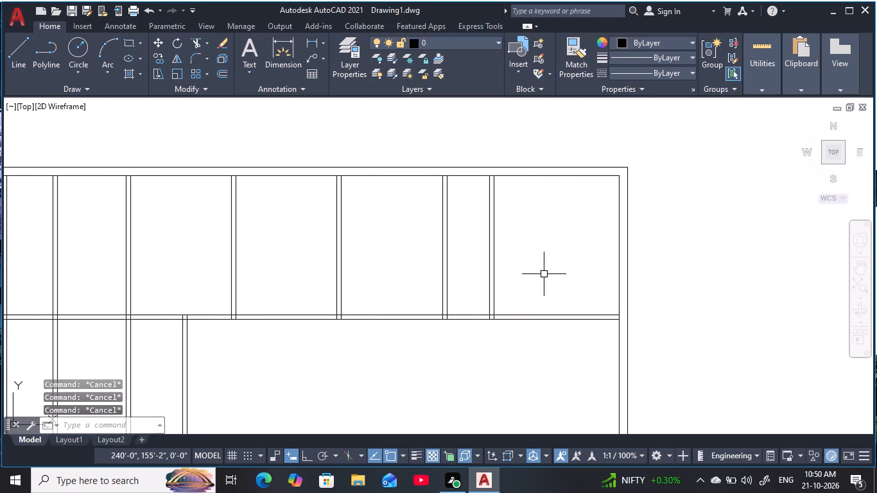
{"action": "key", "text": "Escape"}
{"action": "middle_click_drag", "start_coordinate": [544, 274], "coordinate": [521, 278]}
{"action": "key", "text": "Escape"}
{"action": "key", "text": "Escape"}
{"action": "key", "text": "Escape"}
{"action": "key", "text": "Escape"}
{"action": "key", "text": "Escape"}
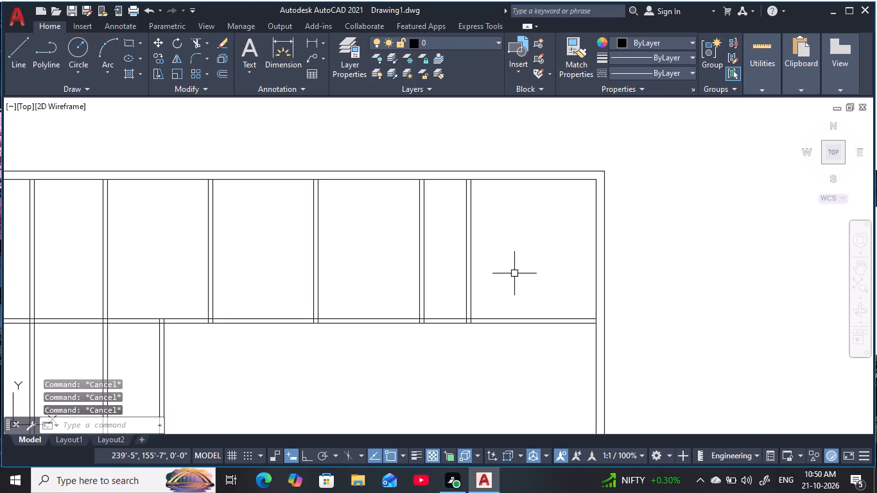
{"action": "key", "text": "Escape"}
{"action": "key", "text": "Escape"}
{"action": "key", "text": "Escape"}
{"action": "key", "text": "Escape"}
Measure the width between the last upper-row partition and the east outer wall with a linear dimension.
{"action": "key", "text": "d"}
{"action": "key", "text": "l"}
{"action": "type", "text": "i"}
{"action": "key", "text": "space"}
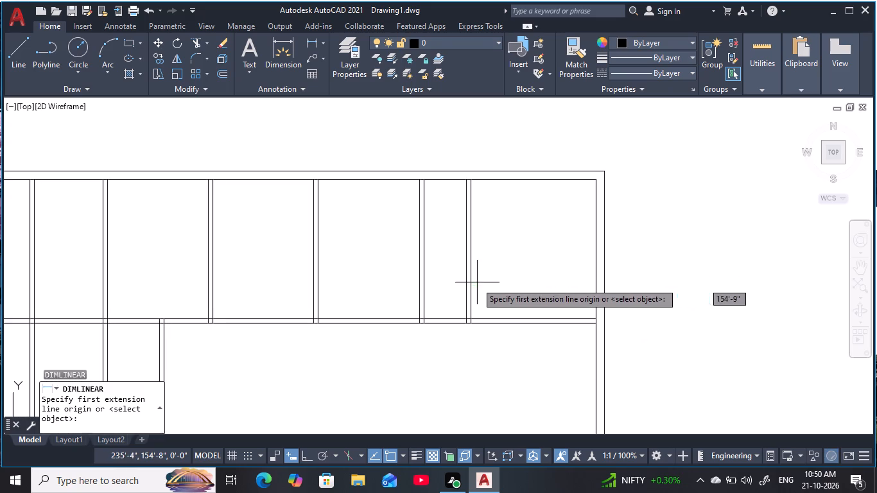
{"action": "left_click", "coordinate": [469, 286]}
{"action": "left_click", "coordinate": [593, 285]}
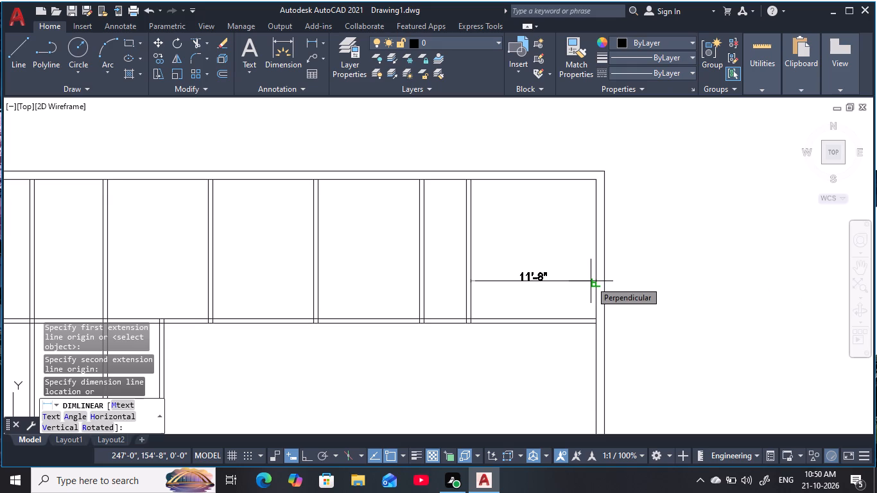
{"action": "key", "text": "Escape"}
{"action": "key", "text": "Escape"}
{"action": "key", "text": "Escape"}
{"action": "key", "text": "Escape"}
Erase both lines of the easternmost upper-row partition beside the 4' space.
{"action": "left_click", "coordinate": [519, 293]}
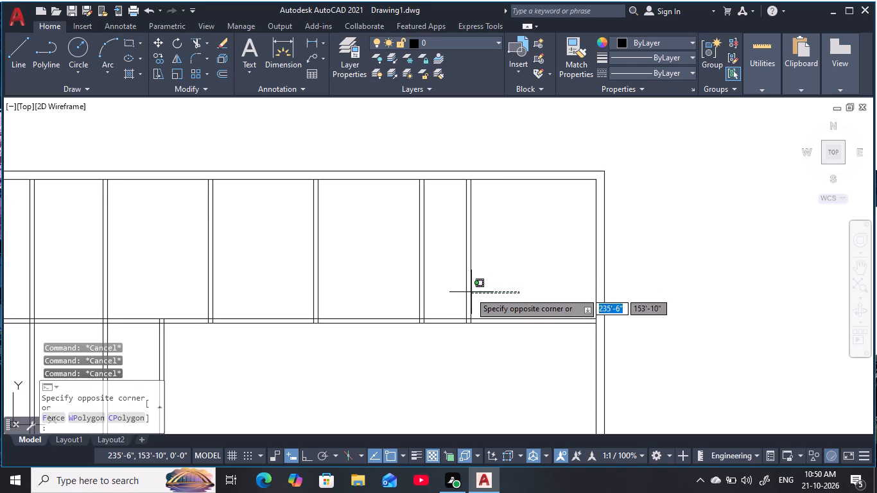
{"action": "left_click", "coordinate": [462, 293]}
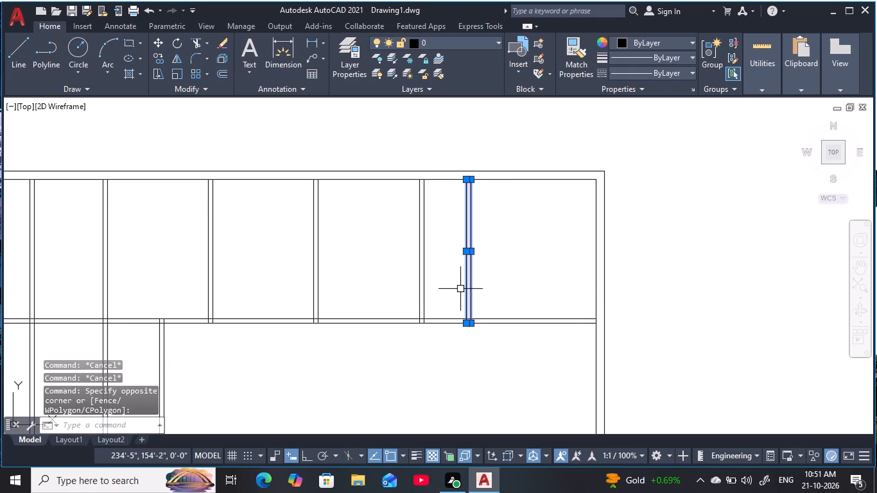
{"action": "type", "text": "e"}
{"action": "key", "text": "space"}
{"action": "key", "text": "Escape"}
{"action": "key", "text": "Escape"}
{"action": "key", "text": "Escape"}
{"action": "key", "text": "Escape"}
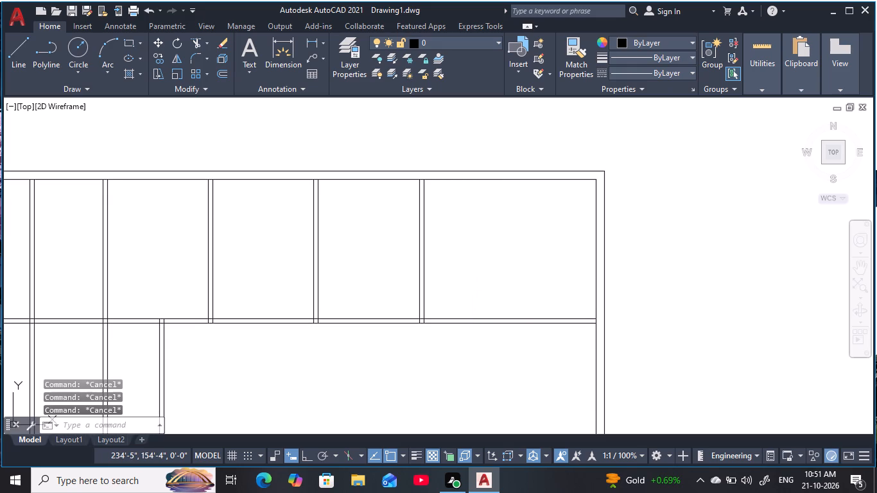
Offset the east face of the remaining last upper-row partition 4'4" eastward.
{"action": "type", "text": "o 4'"}
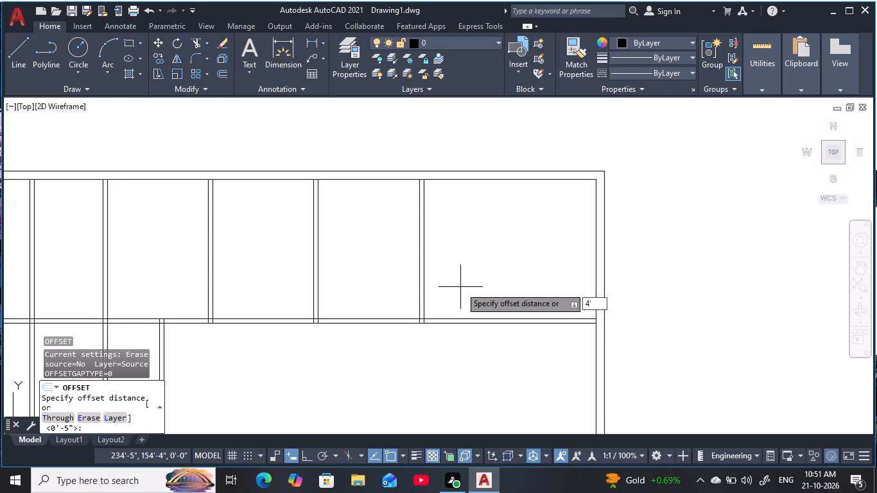
{"action": "type", "text": "4"}
{"action": "key", "text": "space"}
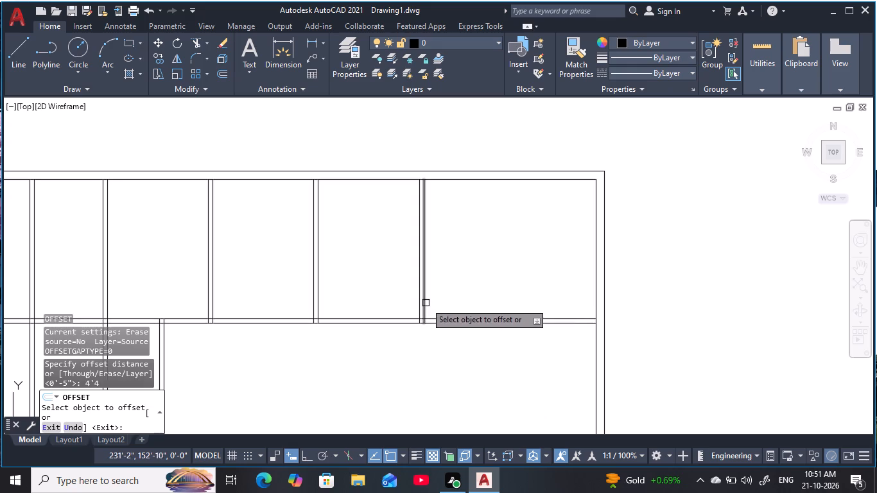
{"action": "left_click", "coordinate": [426, 302]}
{"action": "left_click", "coordinate": [577, 266]}
{"action": "key", "text": "Escape"}
{"action": "key", "text": "Escape"}
{"action": "key", "text": "Escape"}
{"action": "key", "text": "Escape"}
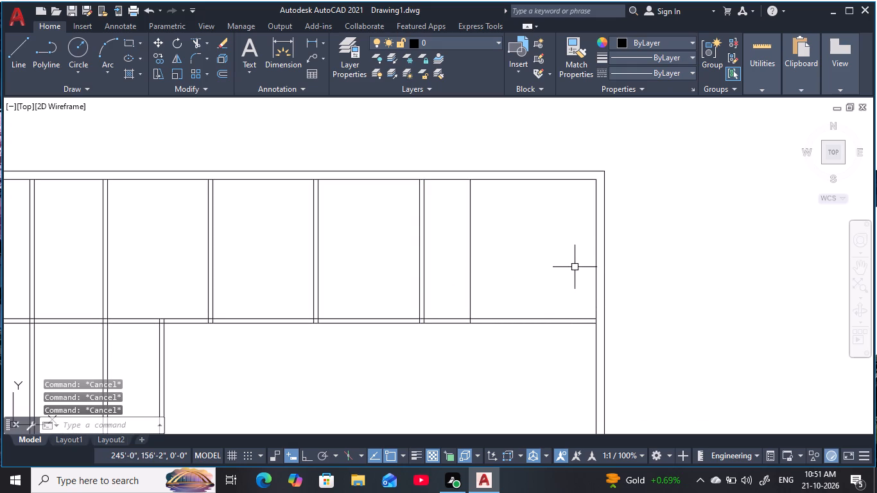
Offset the line bounding the narrow 4'4" upper-row space 5" eastward to form a partition.
{"action": "key", "text": "o"}
{"action": "key", "text": "space"}
{"action": "type", "text": "5"}
{"action": "key", "text": "space"}
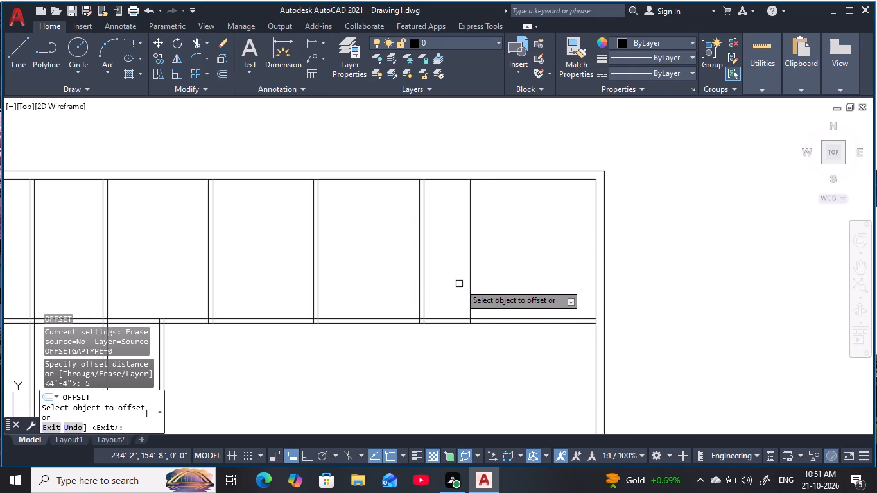
{"action": "left_click", "coordinate": [468, 288]}
{"action": "left_click", "coordinate": [523, 277]}
{"action": "key", "text": "Escape"}
{"action": "key", "text": "Escape"}
{"action": "key", "text": "Escape"}
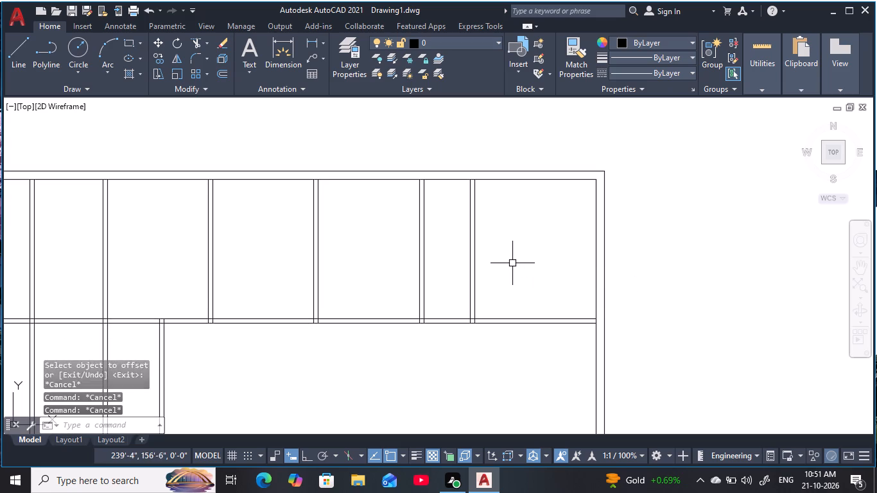
{"action": "key", "text": "Escape"}
{"action": "key", "text": "Escape"}
{"action": "key", "text": "Escape"}
Measure the width between the new easternmost partition and the east outer wall with a linear dimension, and erase that dimension.
{"action": "middle_click_drag", "start_coordinate": [510, 255], "coordinate": [498, 259]}
{"action": "key", "text": "Escape"}
{"action": "key", "text": "Escape"}
{"action": "key", "text": "d"}
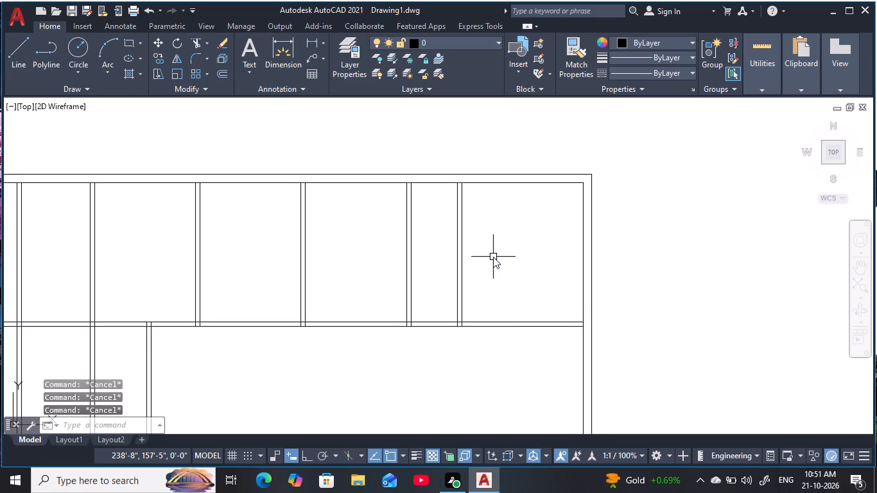
{"action": "key", "text": "l"}
{"action": "type", "text": "i"}
{"action": "key", "text": "space"}
{"action": "left_click", "coordinate": [464, 272]}
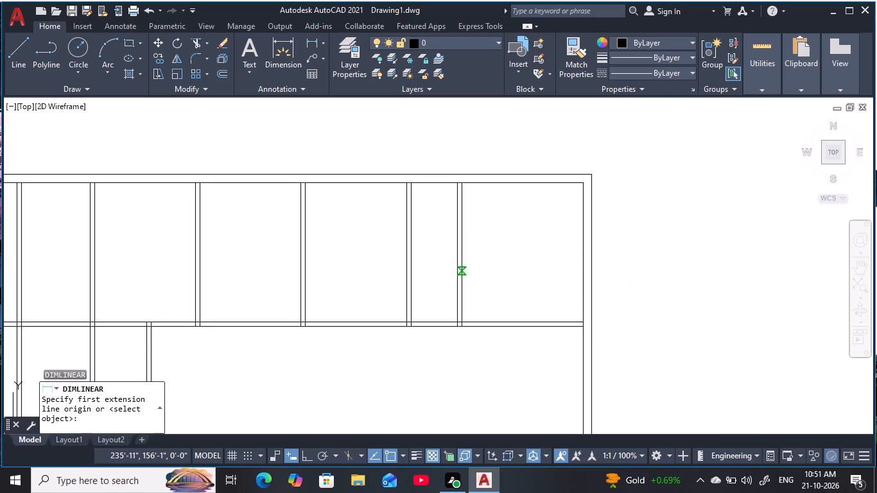
{"action": "left_click", "coordinate": [586, 267]}
{"action": "left_click", "coordinate": [569, 277]}
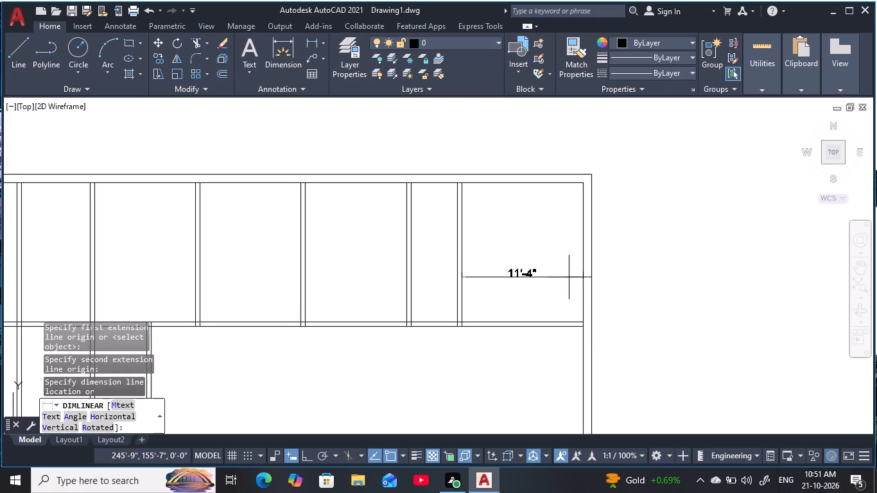
{"action": "key", "text": "Escape"}
{"action": "key", "text": "Escape"}
{"action": "left_click_drag", "start_coordinate": [554, 297], "coordinate": [544, 293]}
{"action": "left_click", "coordinate": [511, 247]}
{"action": "type", "text": "e"}
{"action": "key", "text": "space"}
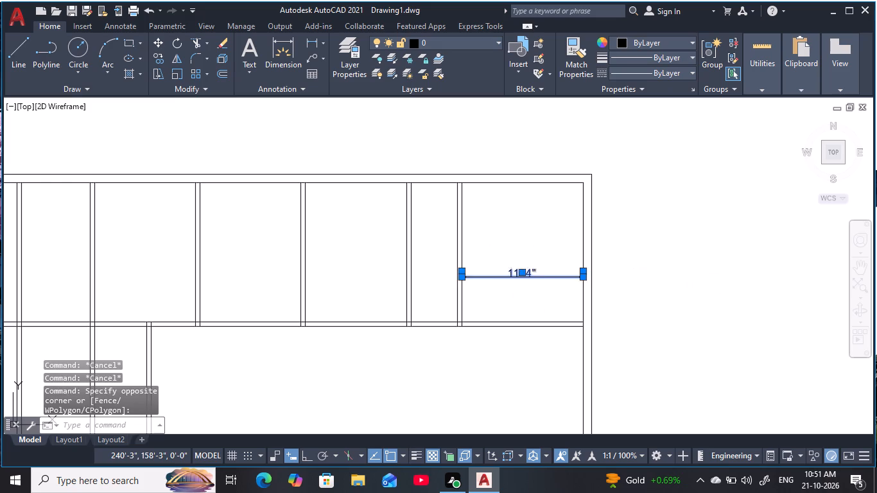
{"action": "key", "text": "Escape"}
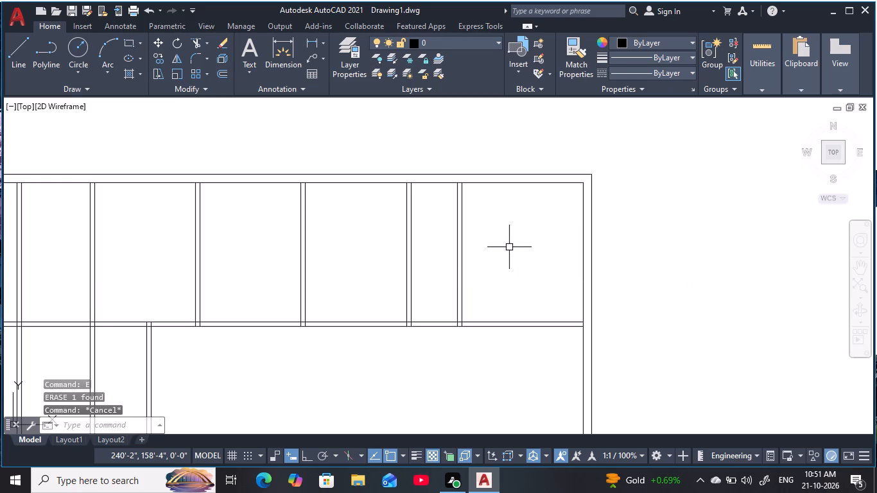
{"action": "key", "text": "Escape"}
{"action": "key", "text": "Escape"}
{"action": "key", "text": "Escape"}
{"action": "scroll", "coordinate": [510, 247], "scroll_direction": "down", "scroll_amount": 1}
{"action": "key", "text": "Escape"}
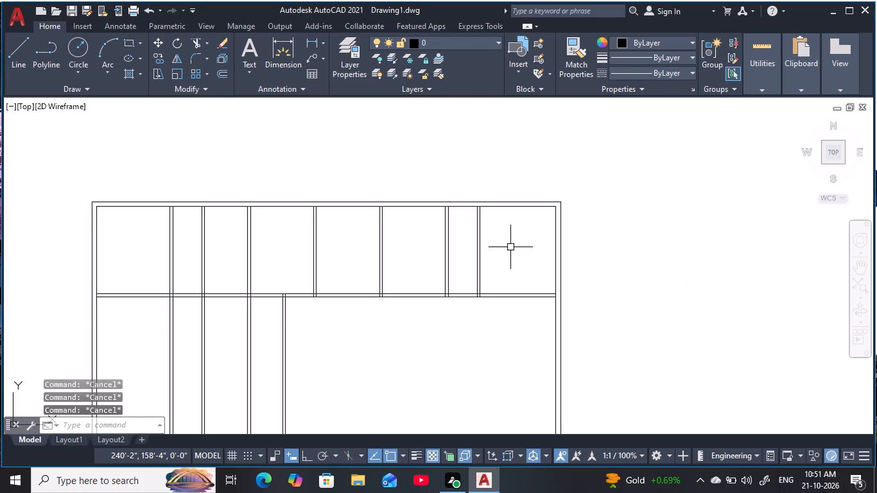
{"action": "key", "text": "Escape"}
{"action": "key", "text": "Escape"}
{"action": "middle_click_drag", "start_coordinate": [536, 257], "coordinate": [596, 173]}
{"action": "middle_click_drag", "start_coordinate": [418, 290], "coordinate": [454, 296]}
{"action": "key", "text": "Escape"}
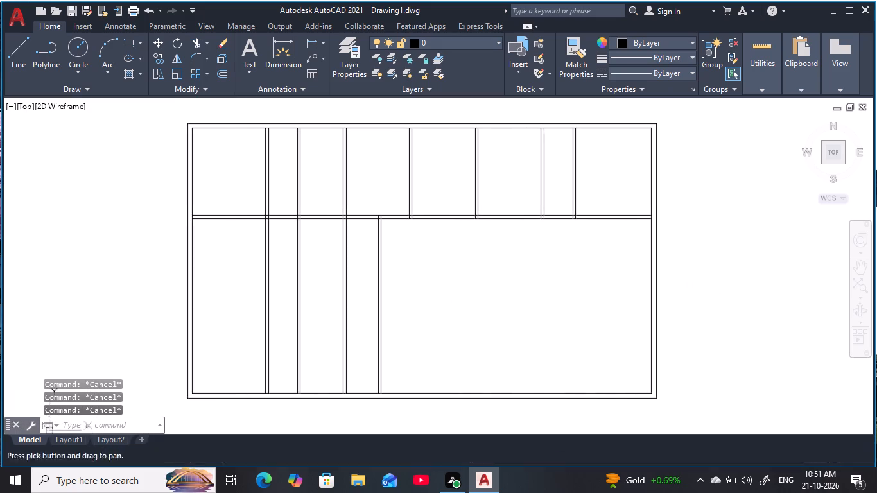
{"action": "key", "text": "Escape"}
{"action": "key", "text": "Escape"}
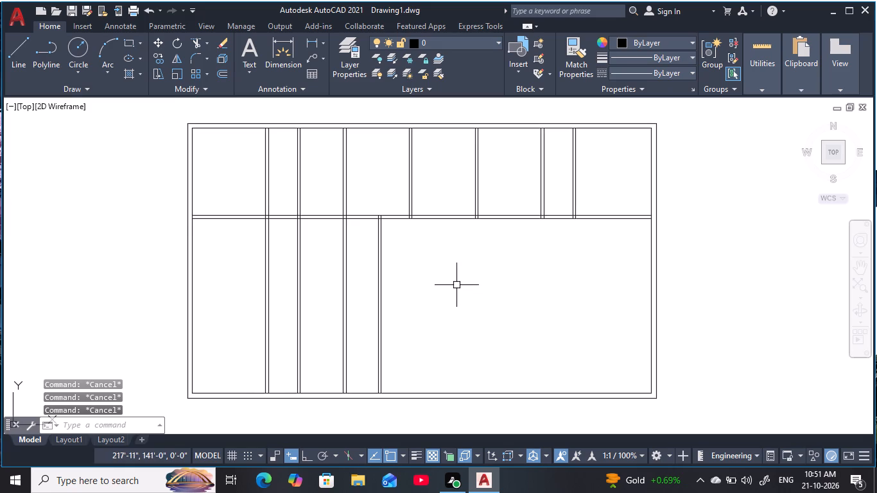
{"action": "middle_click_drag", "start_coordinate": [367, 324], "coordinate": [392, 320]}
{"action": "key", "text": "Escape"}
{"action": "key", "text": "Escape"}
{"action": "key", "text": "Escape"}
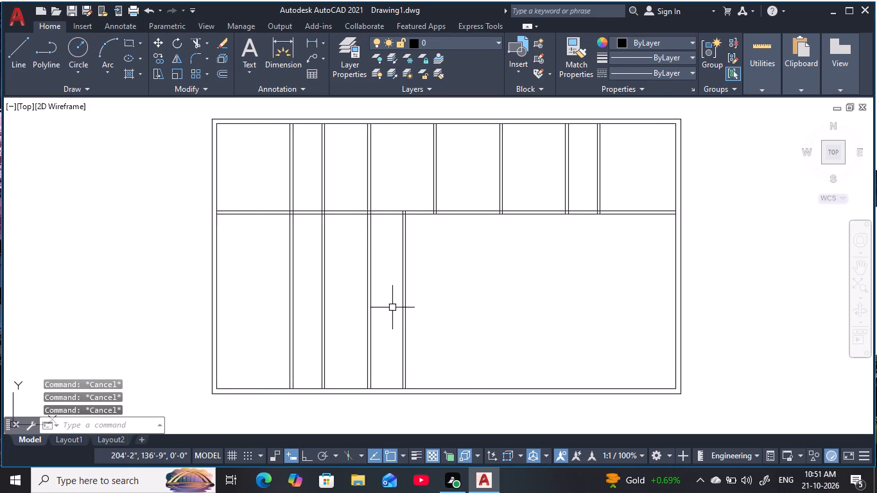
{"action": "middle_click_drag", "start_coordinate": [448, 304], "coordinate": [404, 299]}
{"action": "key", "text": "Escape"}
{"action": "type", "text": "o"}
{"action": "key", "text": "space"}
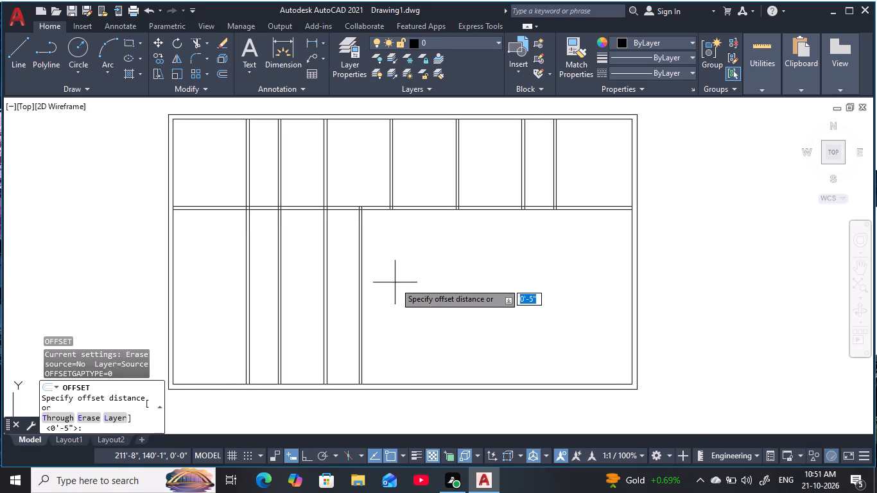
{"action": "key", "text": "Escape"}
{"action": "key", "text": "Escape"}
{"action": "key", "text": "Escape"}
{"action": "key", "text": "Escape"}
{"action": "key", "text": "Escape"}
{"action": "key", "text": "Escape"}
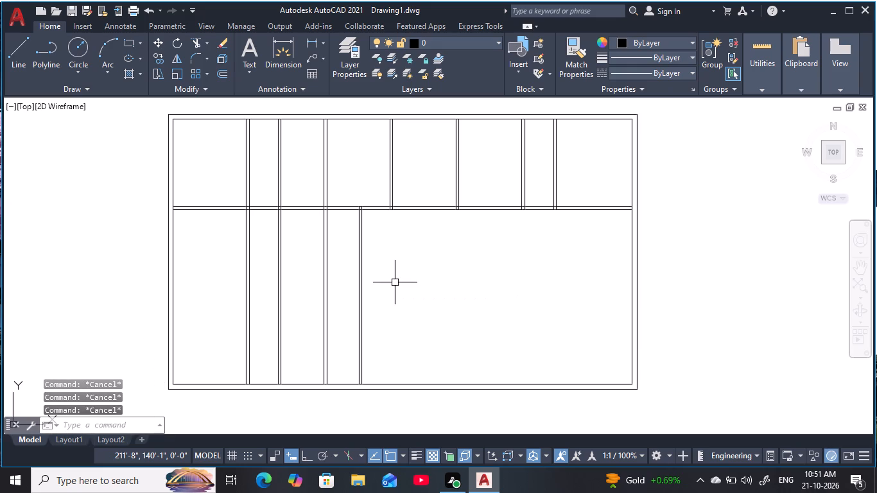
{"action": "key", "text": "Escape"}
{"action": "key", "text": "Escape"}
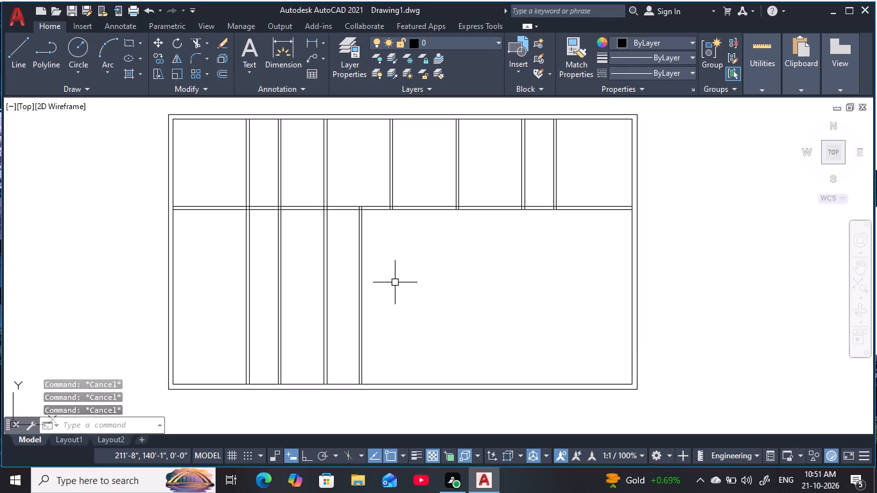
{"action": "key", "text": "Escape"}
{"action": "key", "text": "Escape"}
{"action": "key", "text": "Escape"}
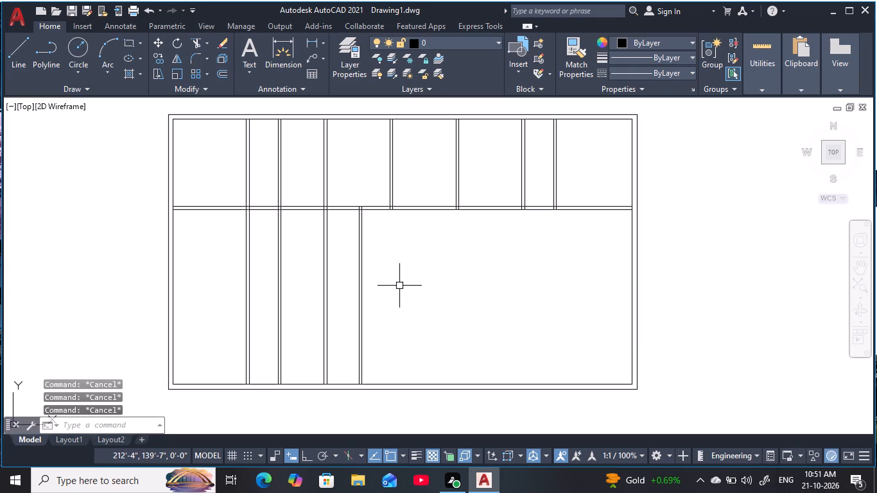
Offset the inner face of the south outer wall 13' northward.
{"action": "type", "text": "o 1"}
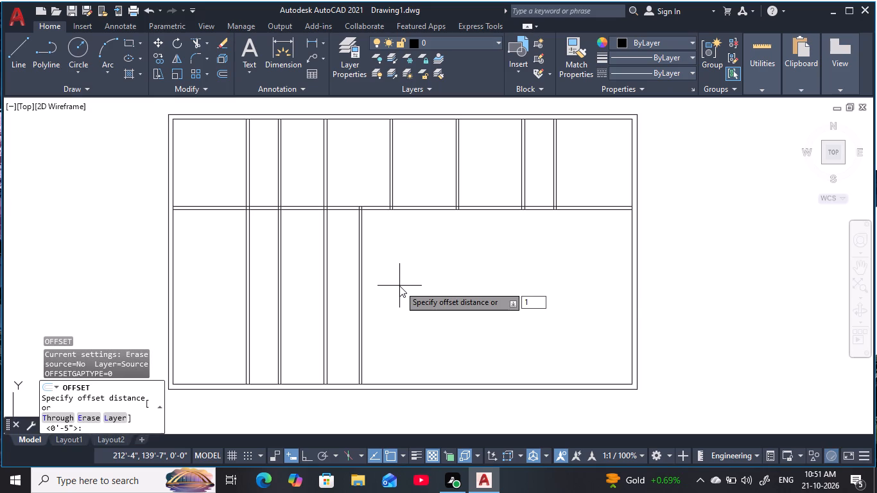
{"action": "type", "text": "3'"}
{"action": "key", "text": "space"}
{"action": "left_click", "coordinate": [401, 382]}
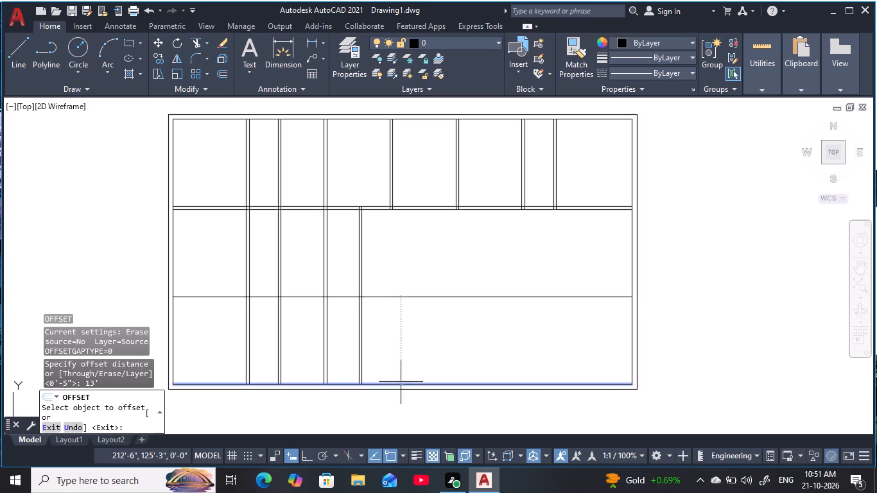
{"action": "left_click", "coordinate": [406, 279]}
{"action": "key", "text": "Escape"}
{"action": "key", "text": "Escape"}
{"action": "key", "text": "Escape"}
{"action": "key", "text": "Escape"}
{"action": "key", "text": "Escape"}
Offset the new horizontal line across the lower area 5" northward to form a partition.
{"action": "key", "text": "o"}
{"action": "key", "text": "space"}
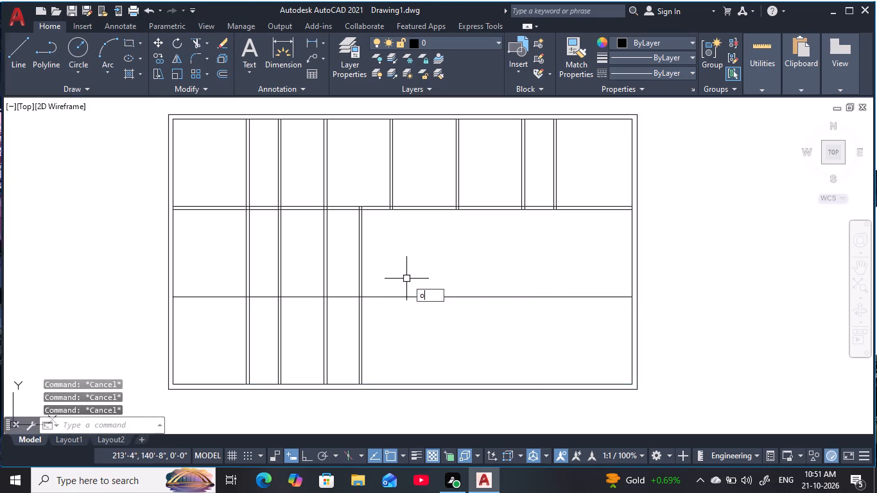
{"action": "type", "text": "5"}
{"action": "key", "text": "space"}
{"action": "left_click", "coordinate": [414, 301]}
{"action": "left_click", "coordinate": [412, 297]}
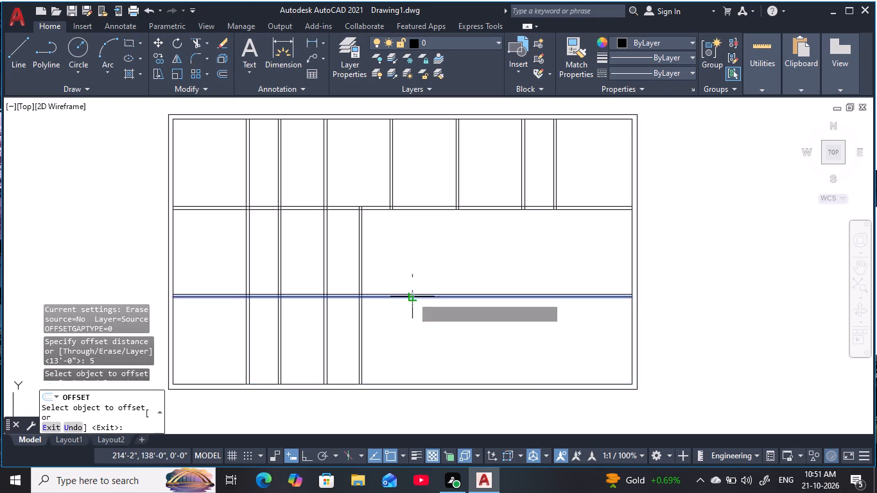
{"action": "left_click", "coordinate": [413, 270]}
{"action": "key", "text": "Escape"}
{"action": "key", "text": "Escape"}
{"action": "key", "text": "Escape"}
{"action": "key", "text": "Escape"}
{"action": "key", "text": "Escape"}
{"action": "key", "text": "Escape"}
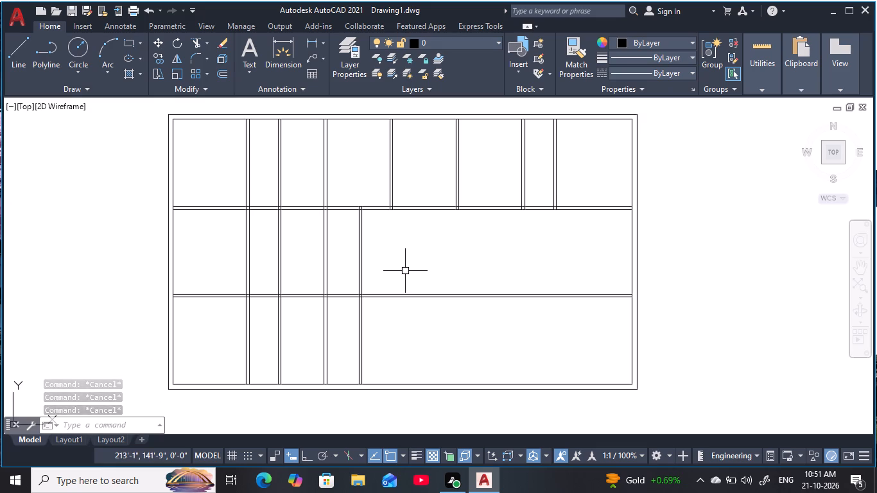
Trim both lines of the third vertical partition from the west where they cross the middle row between the horizontal partitions.
{"action": "middle_click_drag", "start_coordinate": [406, 271], "coordinate": [423, 282]}
{"action": "key", "text": "Escape"}
{"action": "key", "text": "Escape"}
{"action": "key", "text": "Escape"}
{"action": "key", "text": "Escape"}
{"action": "key", "text": "Escape"}
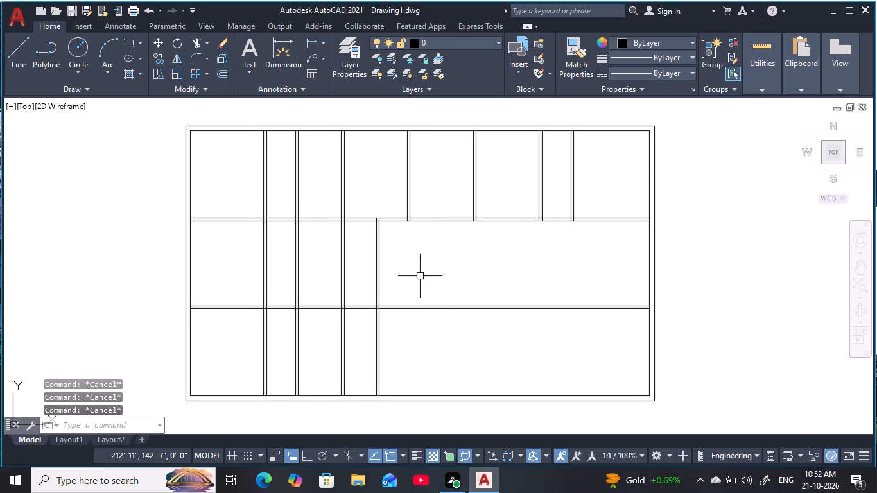
{"action": "key", "text": "Escape"}
{"action": "key", "text": "Escape"}
{"action": "key", "text": "Escape"}
{"action": "key", "text": "t"}
{"action": "type", "text": "r"}
{"action": "key", "text": "space"}
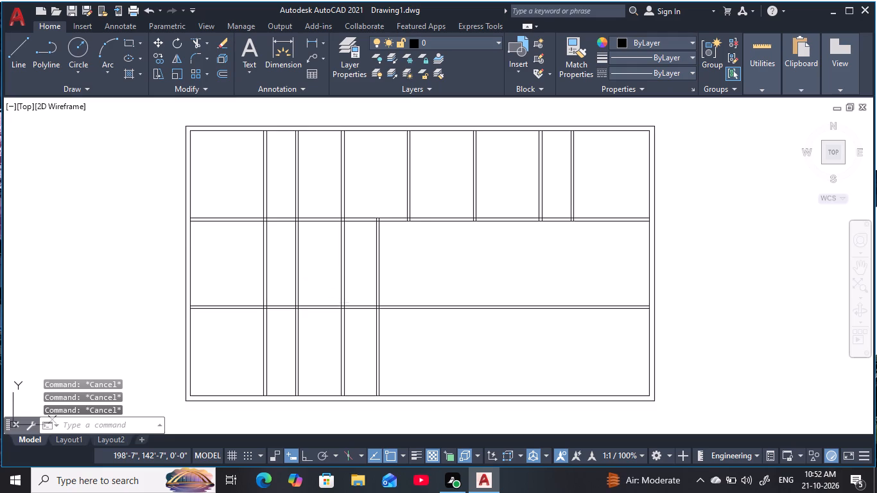
{"action": "left_click", "coordinate": [366, 278]}
{"action": "left_click", "coordinate": [334, 283]}
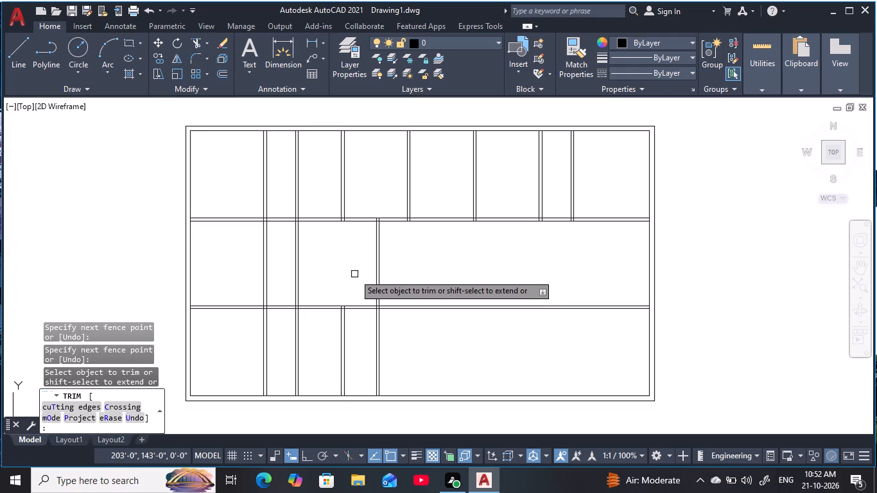
{"action": "key", "text": "Escape"}
{"action": "key", "text": "Escape"}
{"action": "key", "text": "Escape"}
{"action": "key", "text": "Escape"}
{"action": "key", "text": "Escape"}
{"action": "key", "text": "Escape"}
{"action": "key", "text": "Escape"}
{"action": "key", "text": "Escape"}
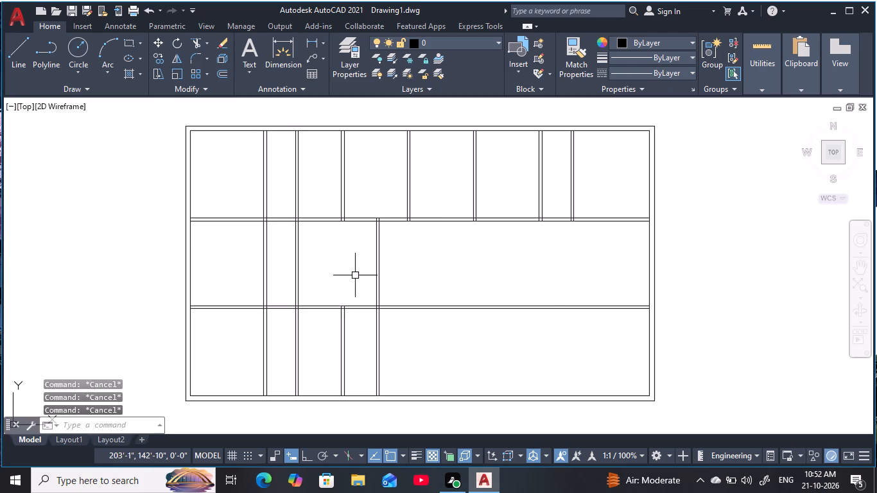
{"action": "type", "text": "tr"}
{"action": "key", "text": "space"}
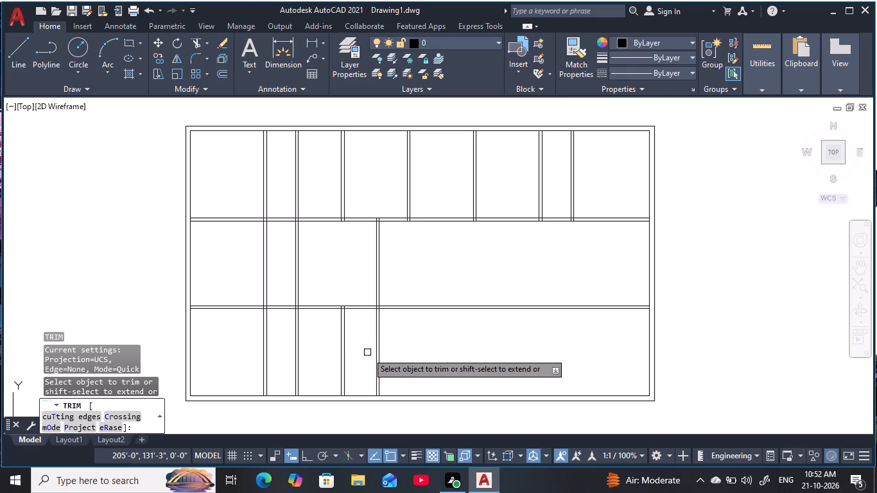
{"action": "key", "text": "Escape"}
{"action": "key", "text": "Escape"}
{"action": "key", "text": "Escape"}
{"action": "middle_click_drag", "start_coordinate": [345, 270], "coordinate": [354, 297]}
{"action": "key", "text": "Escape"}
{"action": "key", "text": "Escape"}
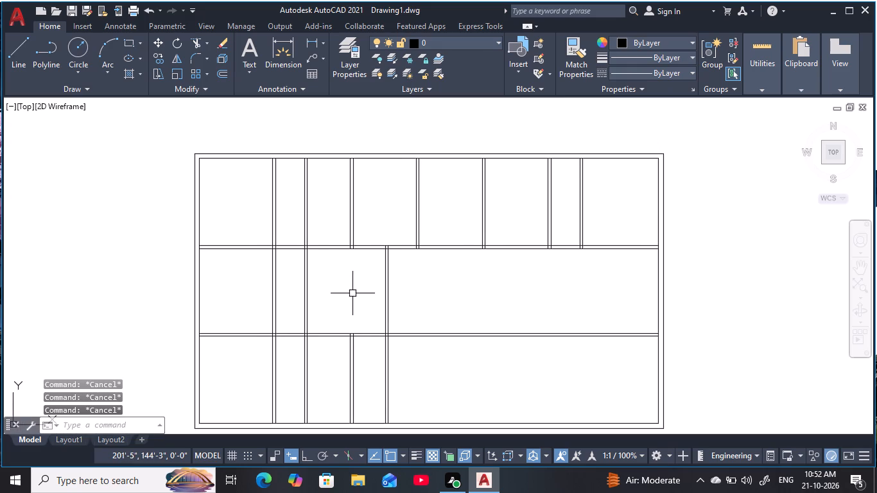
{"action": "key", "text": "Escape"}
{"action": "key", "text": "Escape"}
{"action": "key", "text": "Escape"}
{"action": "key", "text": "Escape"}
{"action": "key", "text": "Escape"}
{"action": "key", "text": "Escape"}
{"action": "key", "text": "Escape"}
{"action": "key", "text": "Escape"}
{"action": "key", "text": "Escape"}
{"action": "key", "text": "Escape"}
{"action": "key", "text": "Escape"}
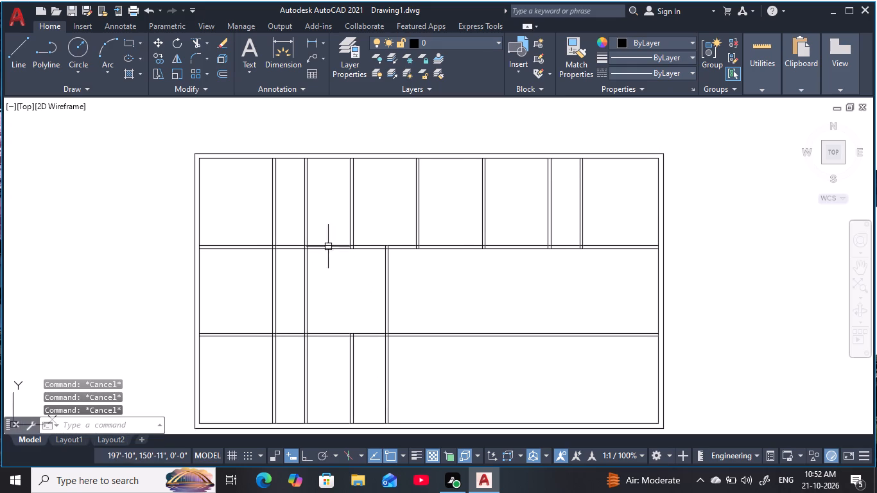
Offset the inner face of the north outer wall 10'7" southward across the upper row.
{"action": "middle_click_drag", "start_coordinate": [324, 237], "coordinate": [346, 272]}
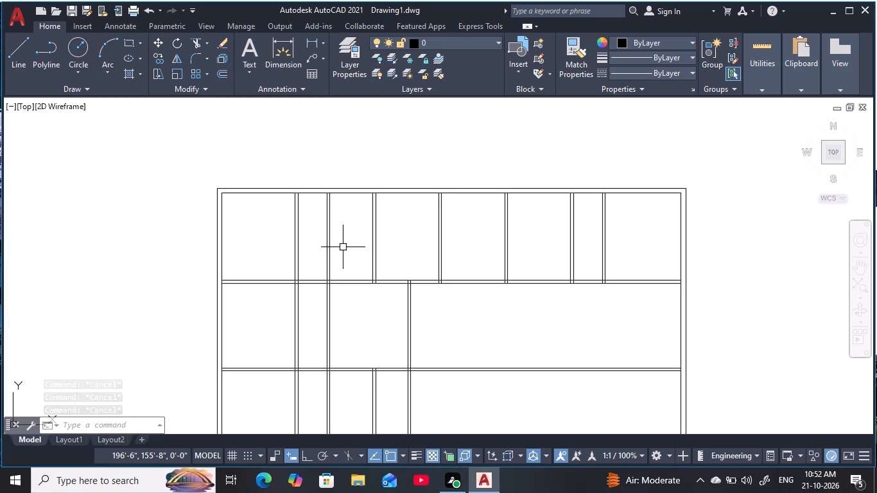
{"action": "key", "text": "Escape"}
{"action": "key", "text": "Escape"}
{"action": "key", "text": "Escape"}
{"action": "scroll", "coordinate": [345, 229], "scroll_direction": "up", "scroll_amount": 1}
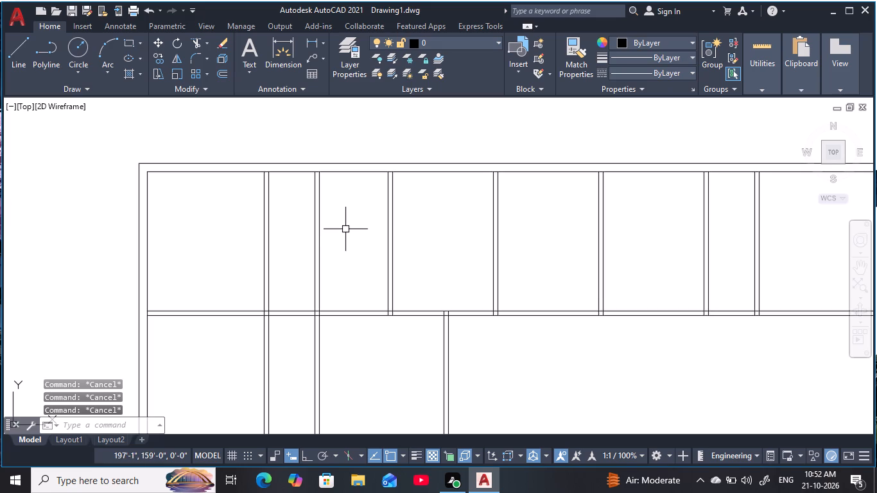
{"action": "key", "text": "o"}
{"action": "key", "text": "space"}
{"action": "key", "text": "1"}
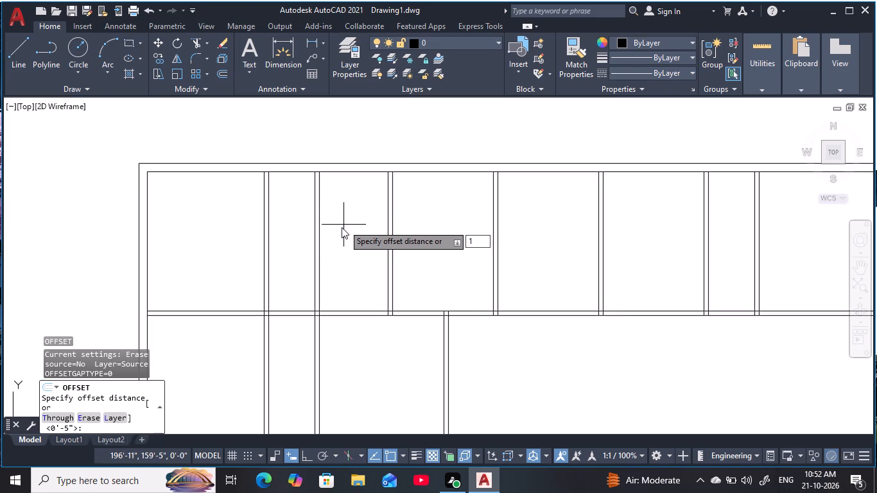
{"action": "type", "text": "0'"}
{"action": "type", "text": "7"}
{"action": "key", "text": "space"}
{"action": "left_click", "coordinate": [361, 173]}
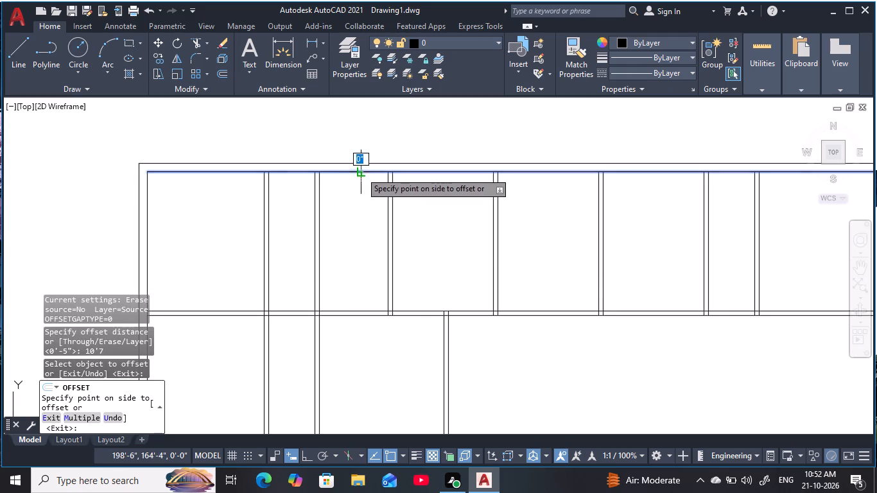
{"action": "left_click", "coordinate": [366, 297]}
{"action": "key", "text": "Escape"}
{"action": "key", "text": "Escape"}
{"action": "key", "text": "Escape"}
{"action": "key", "text": "Escape"}
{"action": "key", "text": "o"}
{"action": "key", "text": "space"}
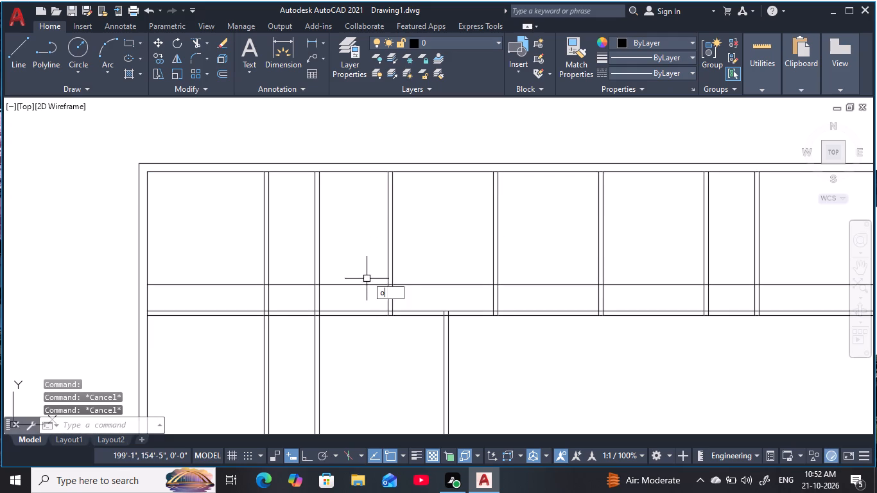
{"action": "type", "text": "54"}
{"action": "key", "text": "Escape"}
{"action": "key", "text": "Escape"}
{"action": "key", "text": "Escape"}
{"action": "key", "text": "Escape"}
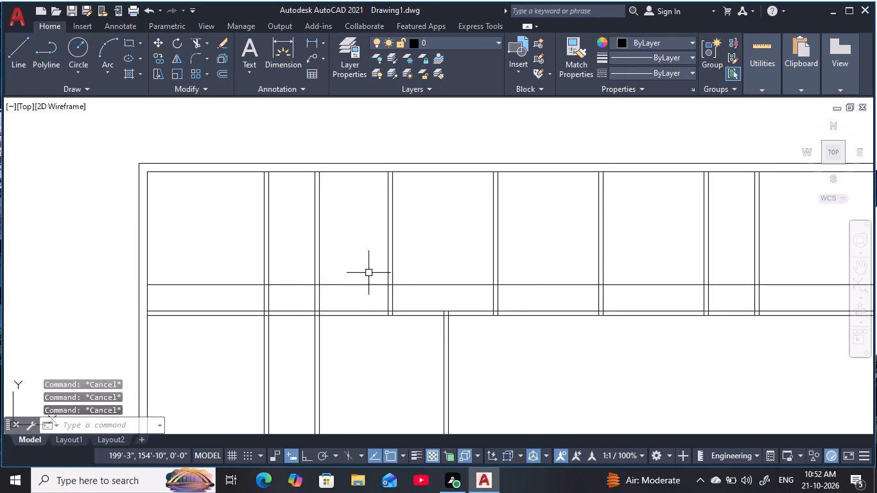
Offset the new horizontal line across the upper row 5" southward to form a partition.
{"action": "key", "text": "o"}
{"action": "key", "text": "space"}
{"action": "type", "text": "5"}
{"action": "key", "text": "space"}
{"action": "left_click", "coordinate": [374, 284]}
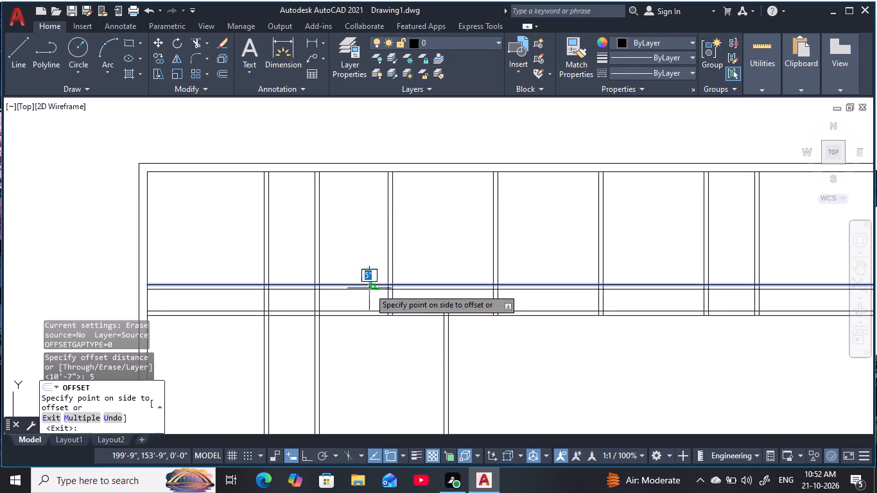
{"action": "left_click", "coordinate": [364, 351]}
{"action": "key", "text": "Escape"}
{"action": "key", "text": "Escape"}
{"action": "key", "text": "Escape"}
{"action": "key", "text": "Escape"}
Trim the new upper-row partition between the first and second vertical partitions from the west and between the third and fourth.
{"action": "key", "text": "t"}
{"action": "key", "text": "r"}
{"action": "key", "text": "space"}
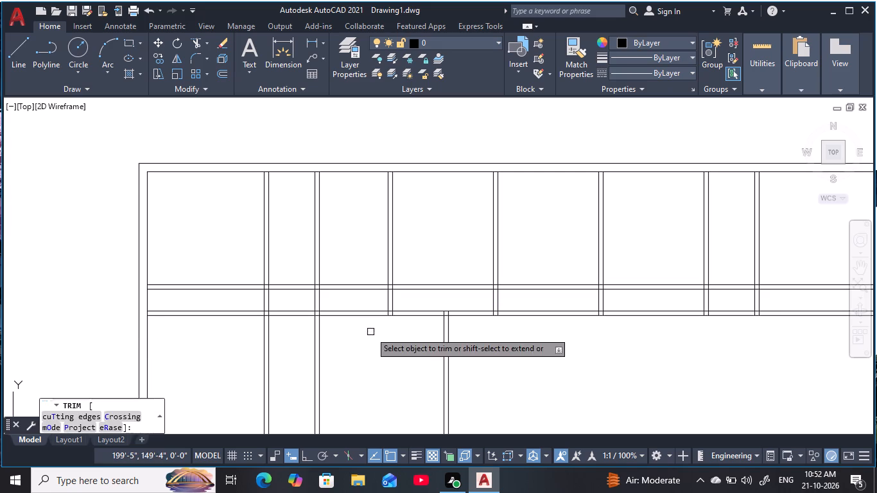
{"action": "middle_click_drag", "start_coordinate": [366, 351], "coordinate": [376, 302]}
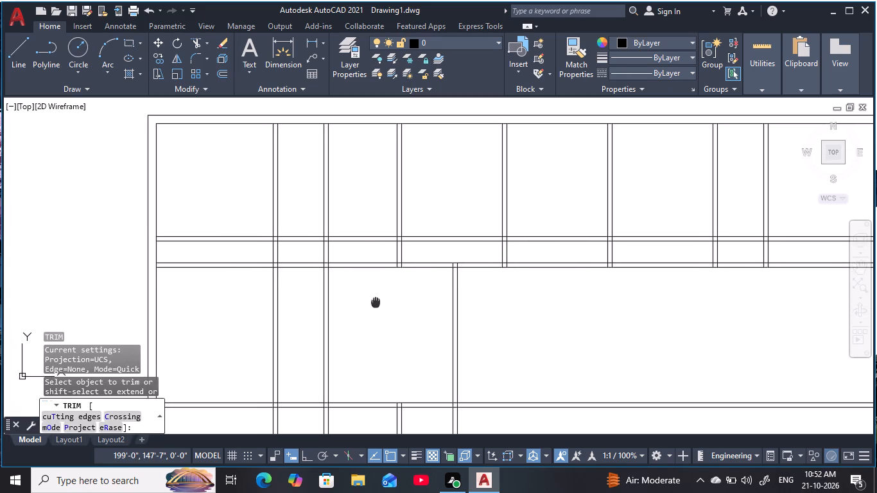
{"action": "middle_click_drag", "start_coordinate": [376, 302], "coordinate": [376, 302]}
{"action": "left_click", "coordinate": [442, 246]}
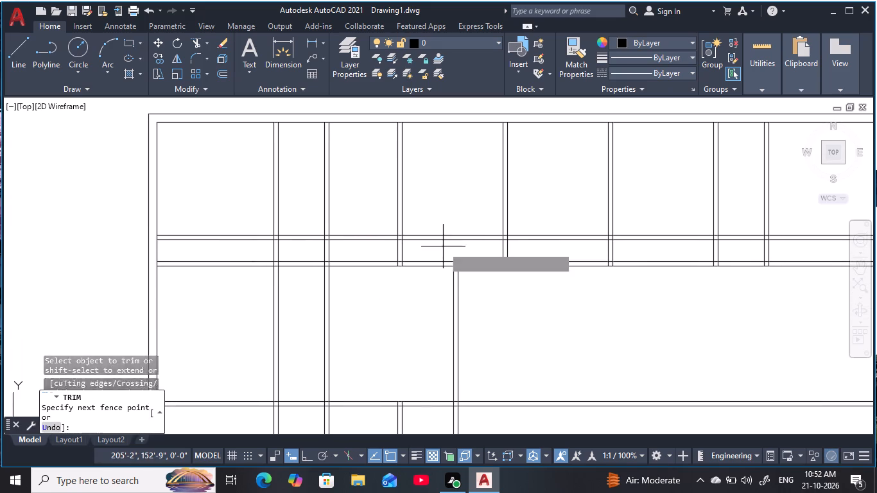
{"action": "left_click", "coordinate": [447, 216]}
{"action": "left_click", "coordinate": [306, 250]}
{"action": "left_click", "coordinate": [300, 214]}
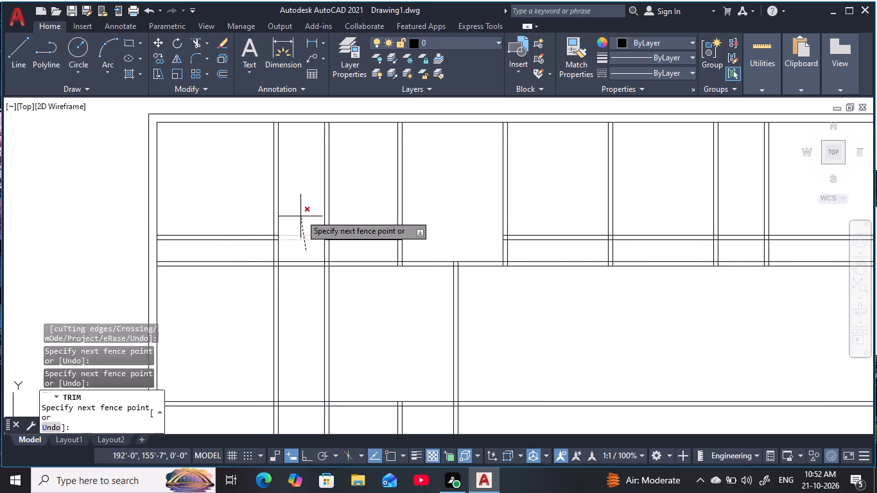
{"action": "key", "text": "Escape"}
{"action": "key", "text": "Escape"}
{"action": "key", "text": "Escape"}
Erase the leftover partition pieces in the northwest room and east of the fourth vertical partition in the upper row.
{"action": "left_click", "coordinate": [246, 254]}
{"action": "left_click", "coordinate": [214, 193]}
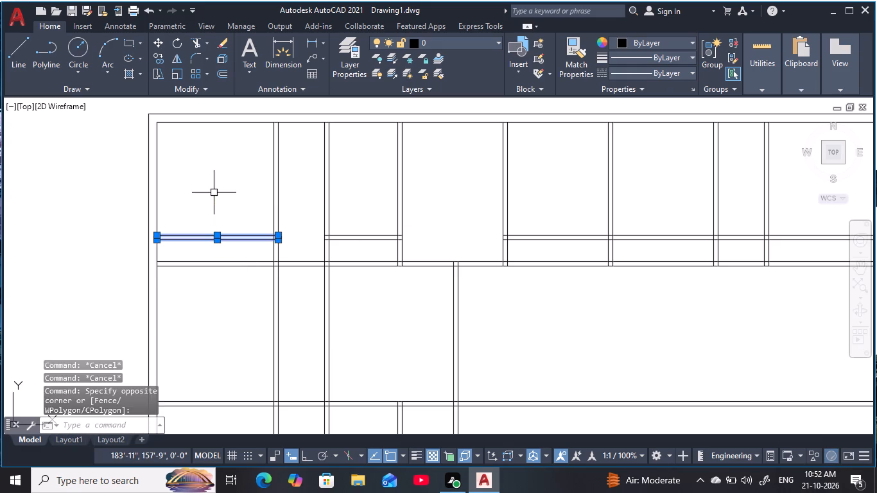
{"action": "type", "text": "e"}
{"action": "key", "text": "space"}
{"action": "left_click", "coordinate": [565, 254]}
{"action": "left_click", "coordinate": [546, 218]}
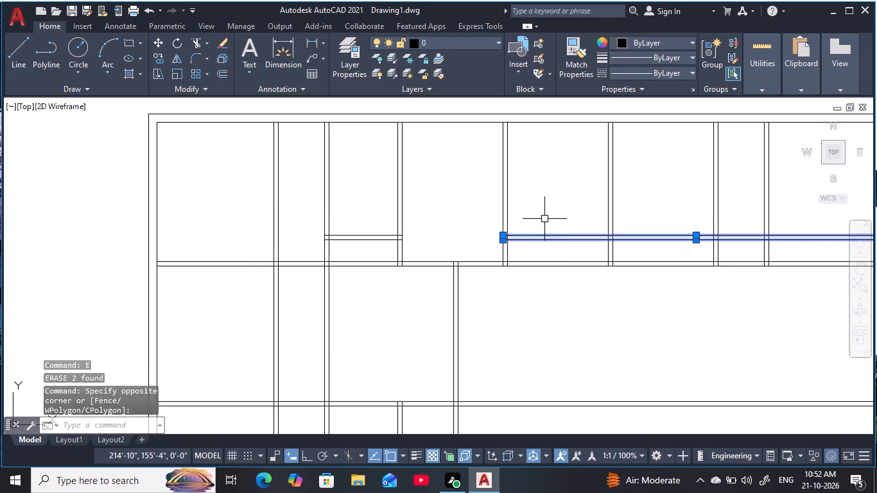
{"action": "key", "text": "space"}
Trim both lines of the long horizontal partition below the short one, between the second and third vertical partitions.
{"action": "middle_click_drag", "start_coordinate": [388, 287], "coordinate": [426, 288]}
{"action": "type", "text": "tr"}
{"action": "key", "text": "space"}
{"action": "left_click", "coordinate": [413, 290]}
{"action": "left_click", "coordinate": [396, 255]}
{"action": "middle_click_drag", "start_coordinate": [410, 294], "coordinate": [404, 292]}
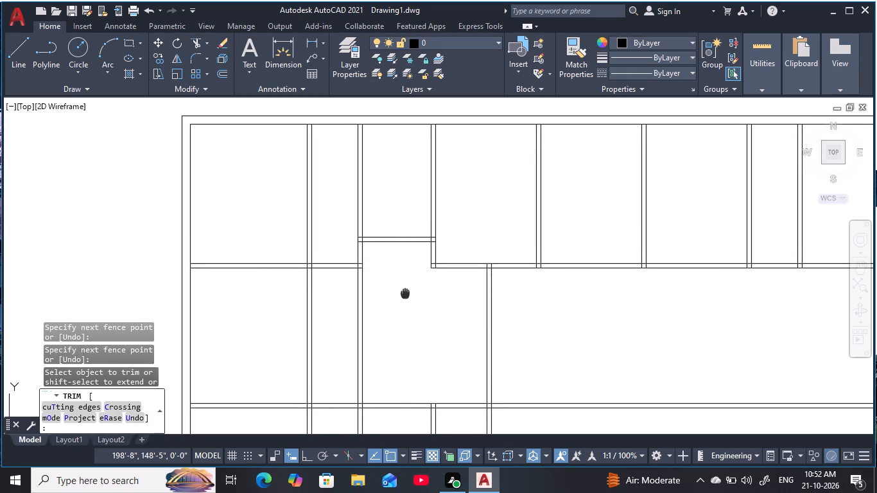
{"action": "middle_click_drag", "start_coordinate": [404, 292], "coordinate": [400, 272]}
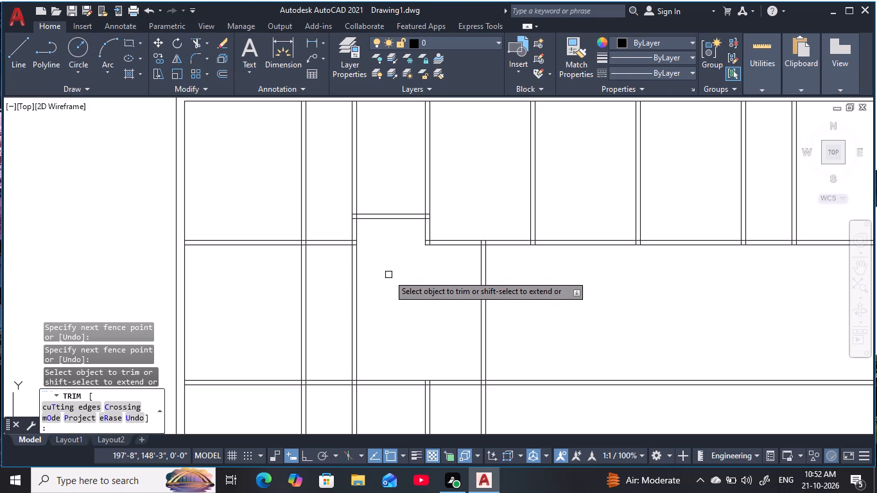
{"action": "key", "text": "Escape"}
{"action": "key", "text": "Escape"}
{"action": "key", "text": "Escape"}
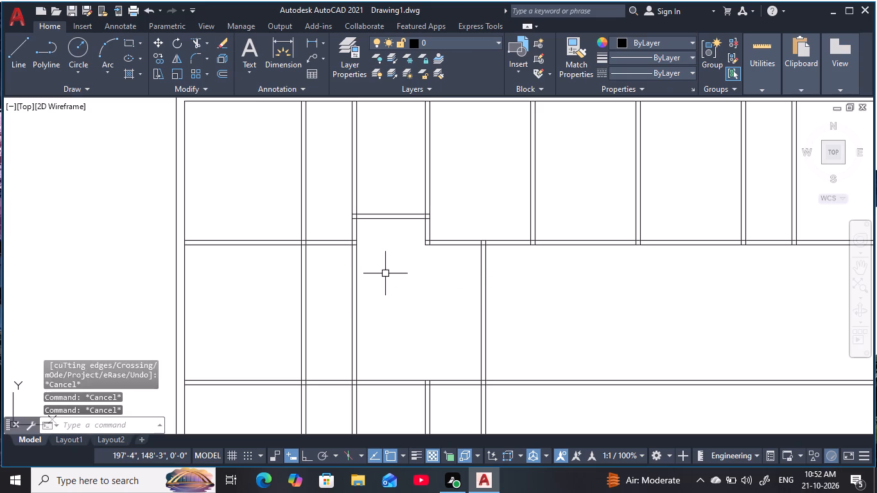
{"action": "key", "text": "Escape"}
{"action": "key", "text": "Escape"}
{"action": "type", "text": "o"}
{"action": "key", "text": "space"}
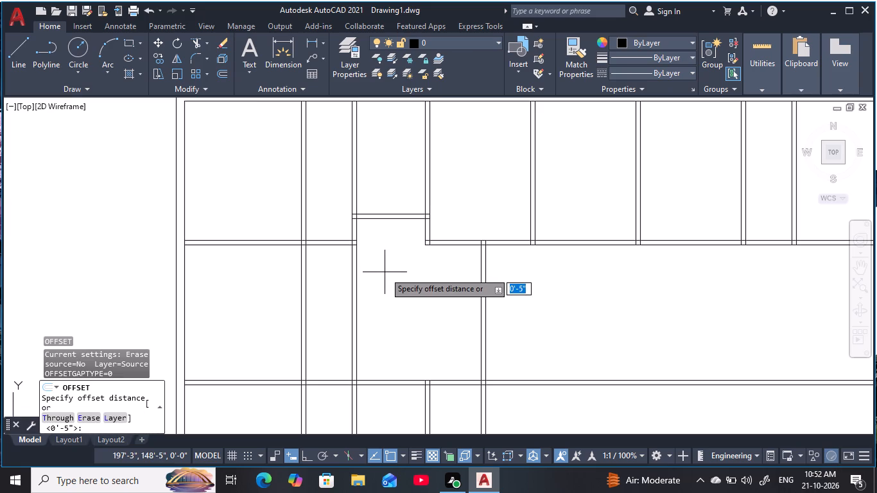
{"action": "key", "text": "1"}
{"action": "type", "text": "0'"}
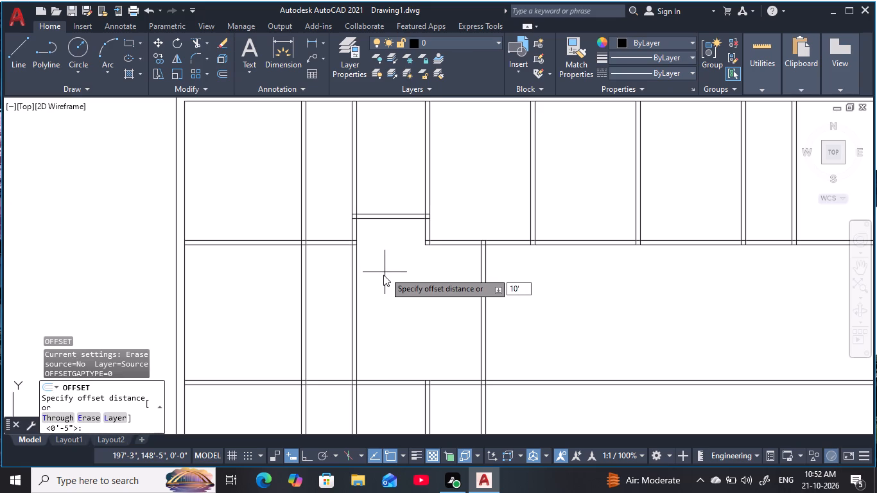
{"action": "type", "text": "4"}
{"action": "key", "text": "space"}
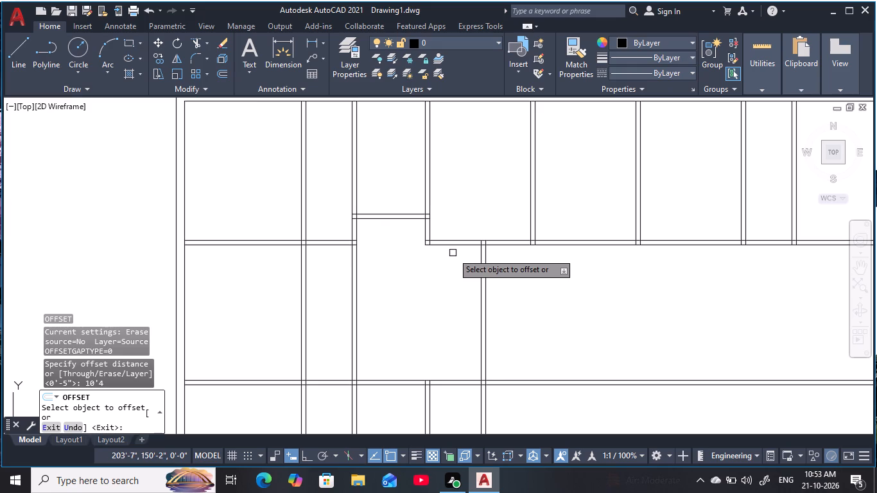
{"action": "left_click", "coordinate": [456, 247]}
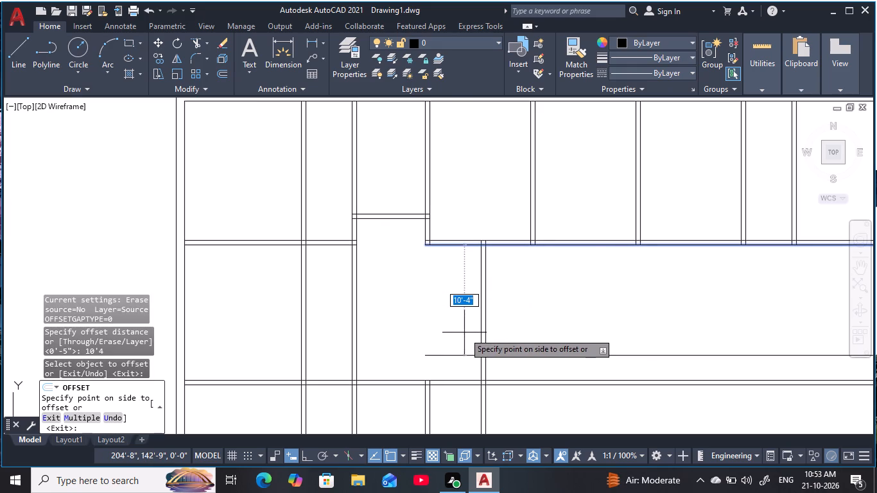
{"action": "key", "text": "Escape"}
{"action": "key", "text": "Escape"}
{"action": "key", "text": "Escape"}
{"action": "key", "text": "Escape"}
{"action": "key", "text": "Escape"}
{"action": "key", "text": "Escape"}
Offset the south line of the short horizontal partition 10'4" southward into the middle row.
{"action": "key", "text": "o"}
{"action": "key", "text": "space"}
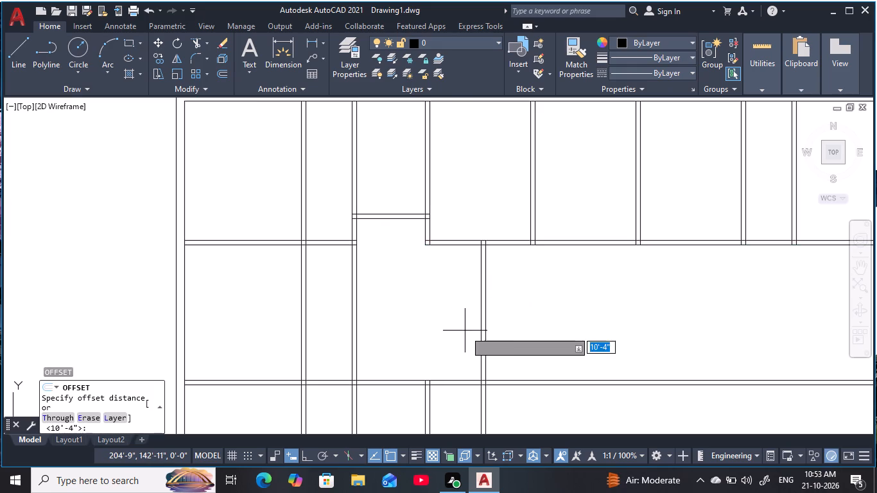
{"action": "key", "text": "1"}
{"action": "type", "text": "0'"}
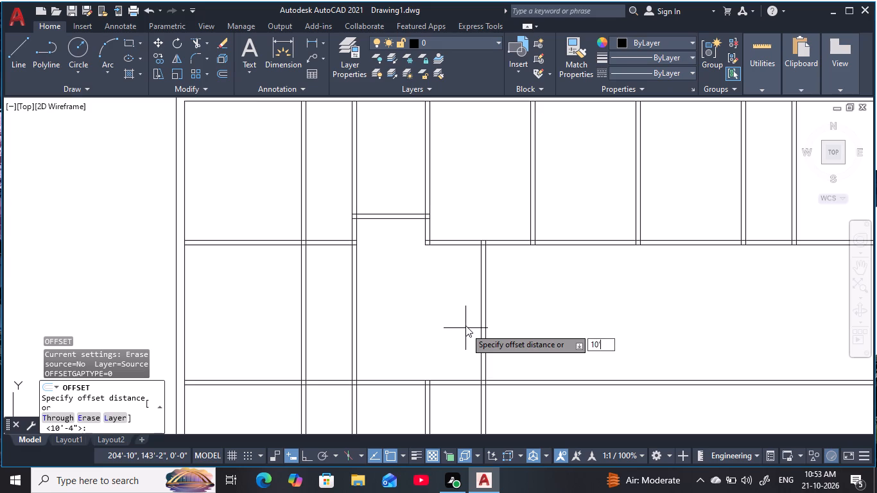
{"action": "type", "text": "4"}
{"action": "key", "text": "space"}
{"action": "left_click", "coordinate": [398, 217]}
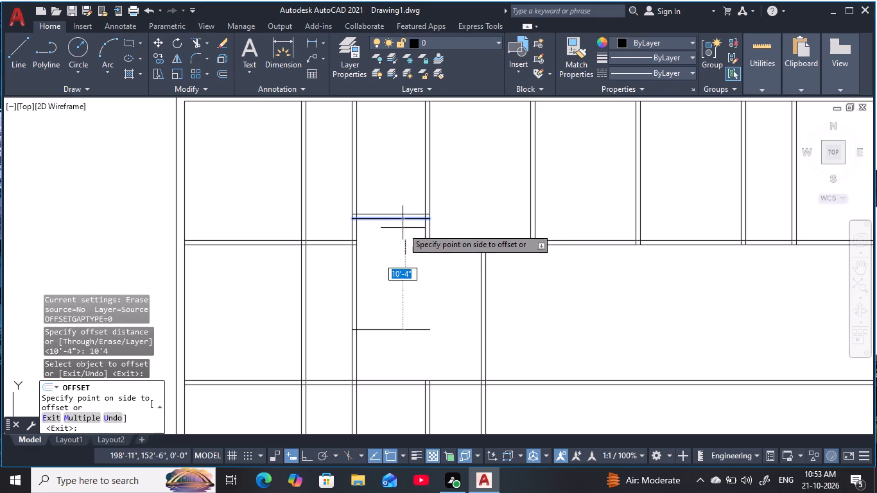
{"action": "left_click", "coordinate": [422, 343]}
{"action": "key", "text": "Escape"}
{"action": "key", "text": "Escape"}
{"action": "key", "text": "Escape"}
{"action": "key", "text": "Escape"}
Offset the new short line in the middle row 5" southward to form a partition.
{"action": "key", "text": "o"}
{"action": "key", "text": "space"}
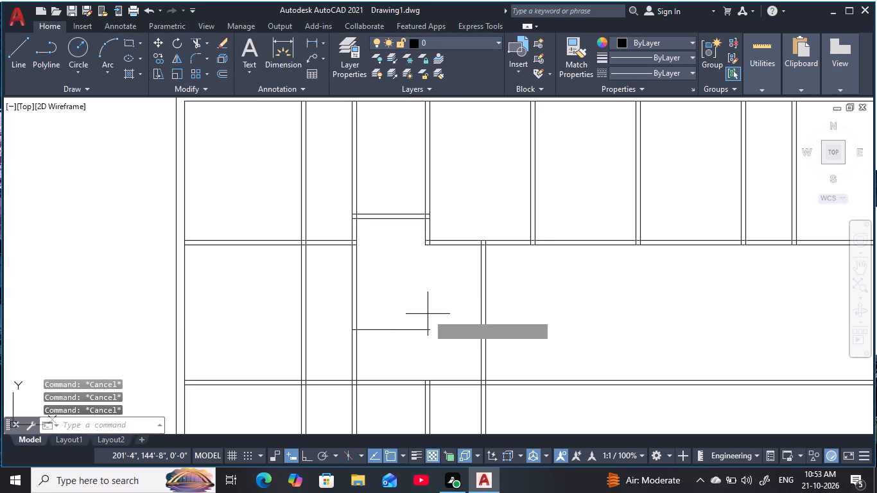
{"action": "type", "text": "5"}
{"action": "key", "text": "space"}
{"action": "left_click", "coordinate": [419, 327]}
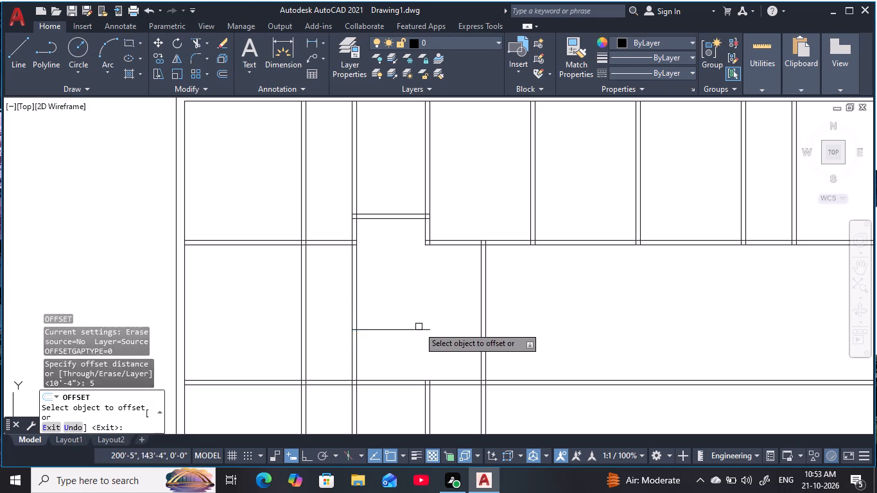
{"action": "left_click", "coordinate": [426, 360]}
{"action": "key", "text": "Escape"}
{"action": "key", "text": "Escape"}
{"action": "key", "text": "Escape"}
{"action": "key", "text": "Escape"}
Extend both lines of the new middle-row partition eastward to the near face of the next vertical partition.
{"action": "type", "text": "ex"}
{"action": "key", "text": "space"}
{"action": "left_click", "coordinate": [410, 315]}
{"action": "left_click", "coordinate": [415, 350]}
{"action": "key", "text": "Escape"}
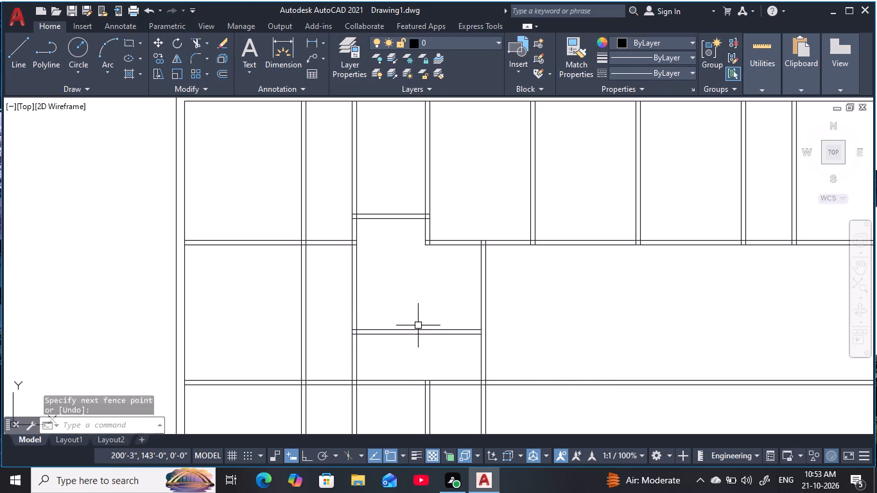
{"action": "key", "text": "Escape"}
{"action": "key", "text": "Escape"}
{"action": "key", "text": "Escape"}
{"action": "key", "text": "Escape"}
{"action": "key", "text": "Escape"}
Trim both lines of the upper horizontal partition between the first and second vertical partitions from the west.
{"action": "type", "text": "tr"}
{"action": "key", "text": "space"}
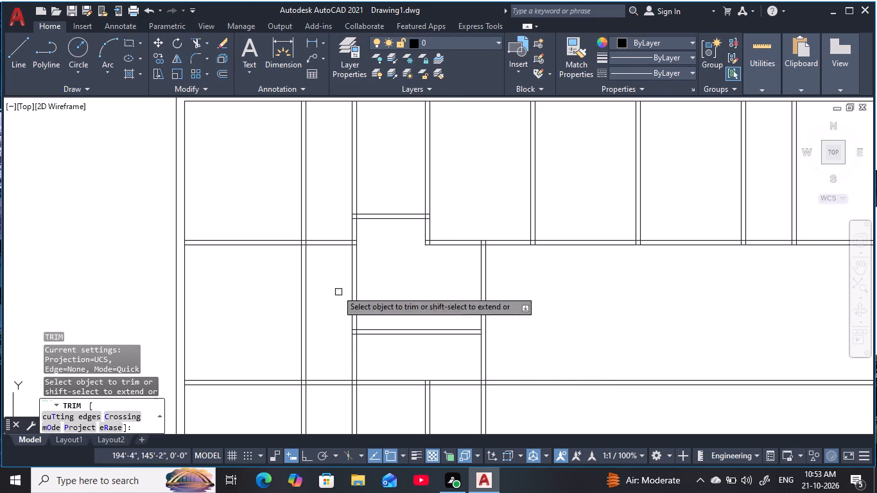
{"action": "left_click", "coordinate": [327, 257]}
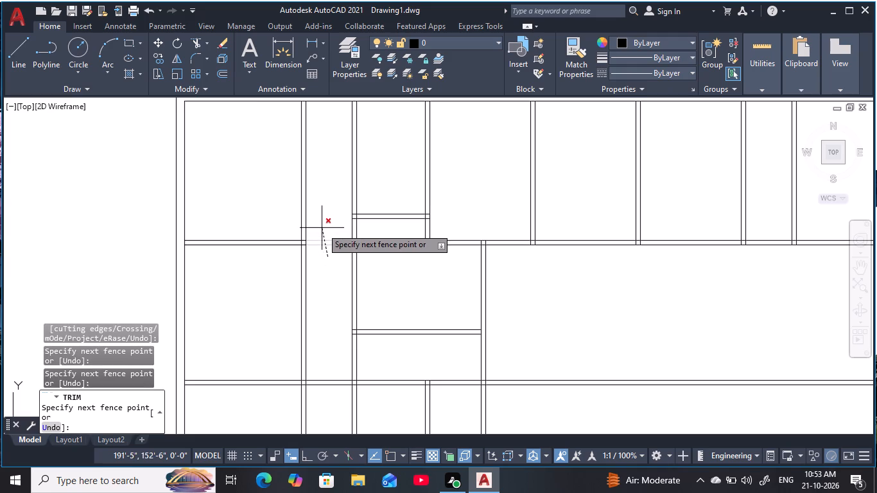
{"action": "left_click", "coordinate": [322, 228]}
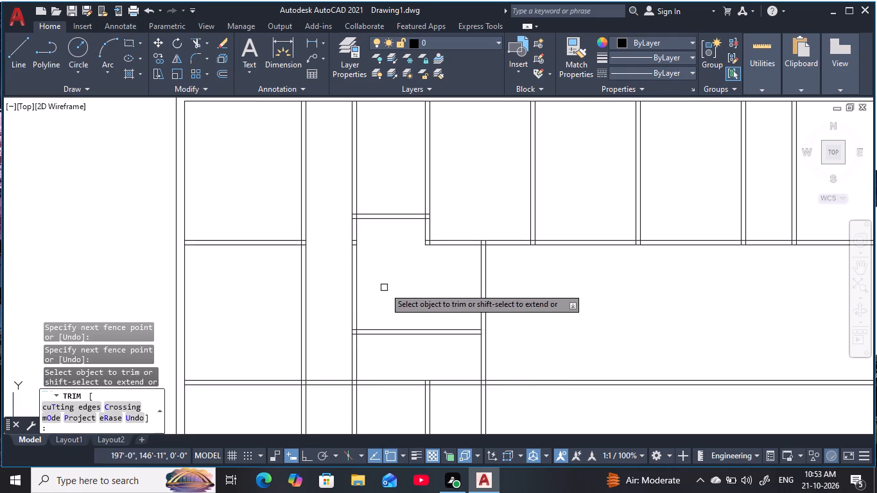
{"action": "middle_click_drag", "start_coordinate": [394, 286], "coordinate": [370, 256]}
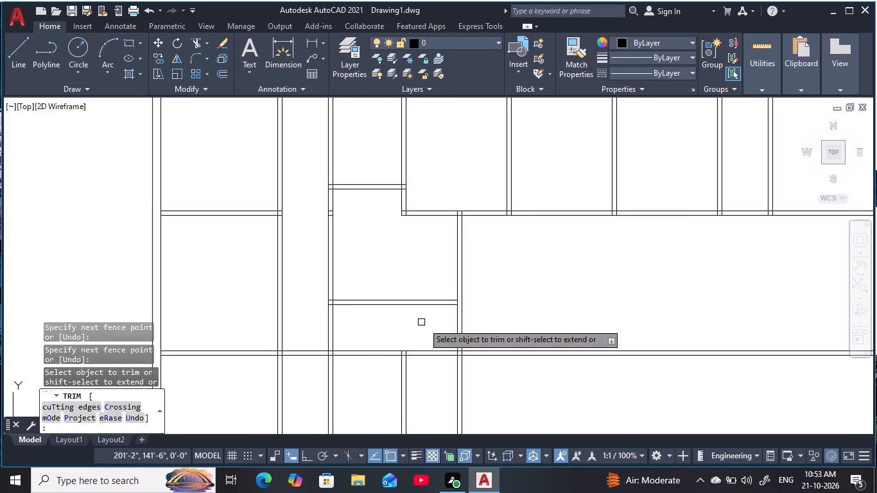
{"action": "key", "text": "Escape"}
{"action": "key", "text": "Escape"}
{"action": "key", "text": "Escape"}
{"action": "key", "text": "Escape"}
{"action": "key", "text": "Escape"}
{"action": "key", "text": "Escape"}
{"action": "key", "text": "Escape"}
{"action": "key", "text": "Escape"}
{"action": "key", "text": "Escape"}
{"action": "key", "text": "Escape"}
{"action": "key", "text": "Escape"}
{"action": "key", "text": "Escape"}
{"action": "key", "text": "Escape"}
{"action": "key", "text": "Escape"}
{"action": "key", "text": "Escape"}
{"action": "key", "text": "Escape"}
{"action": "key", "text": "Escape"}
{"action": "key", "text": "Escape"}
{"action": "key", "text": "Escape"}
{"action": "key", "text": "Escape"}
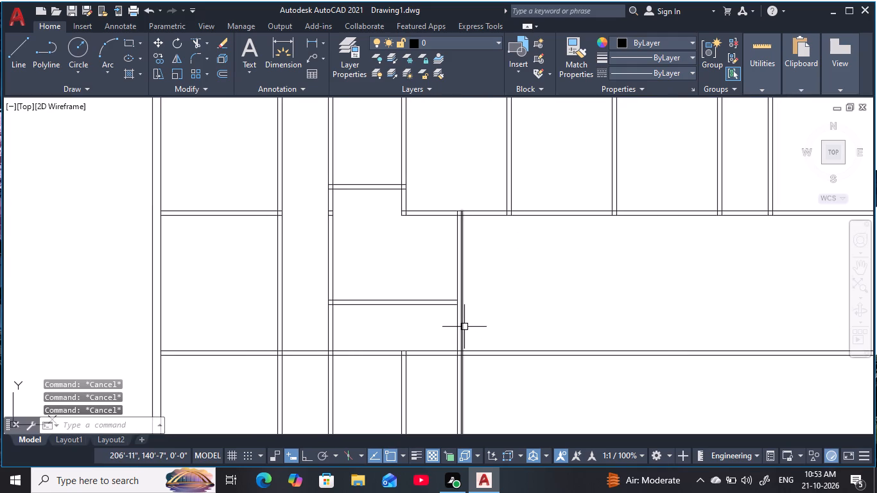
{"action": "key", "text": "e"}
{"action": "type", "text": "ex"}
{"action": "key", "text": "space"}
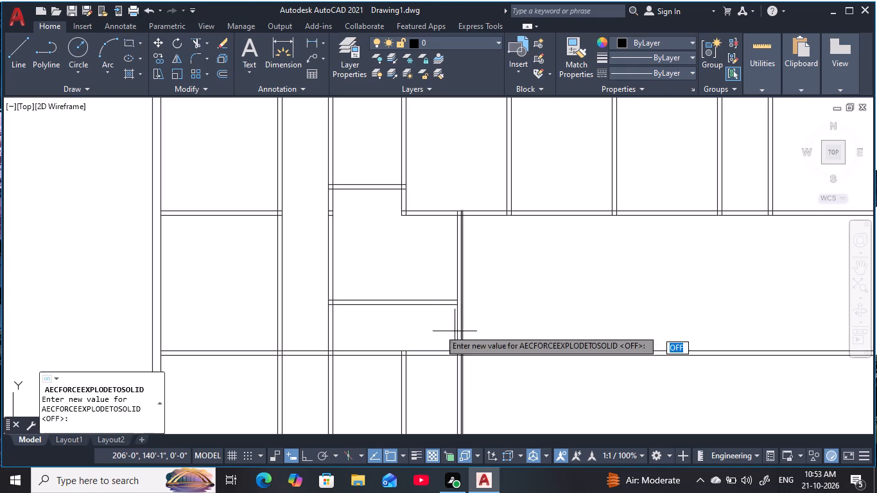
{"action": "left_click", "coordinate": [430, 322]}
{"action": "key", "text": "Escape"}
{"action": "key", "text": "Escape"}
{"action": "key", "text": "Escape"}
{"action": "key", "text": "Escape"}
Extend both lines of the short middle-row partition to the far east face of the adjoining vertical partition.
{"action": "type", "text": "ex"}
{"action": "key", "text": "space"}
{"action": "left_click", "coordinate": [433, 334]}
{"action": "left_click", "coordinate": [421, 277]}
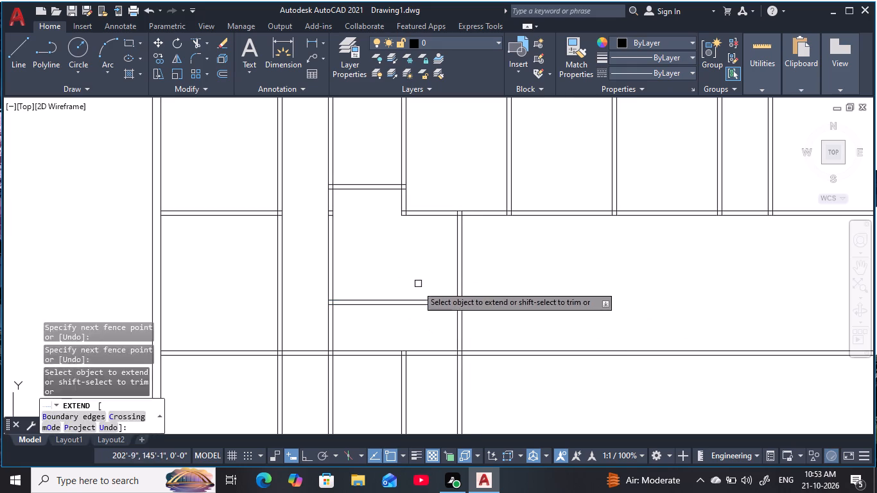
{"action": "key", "text": "Escape"}
{"action": "key", "text": "Escape"}
{"action": "key", "text": "Escape"}
{"action": "key", "text": "Escape"}
Trim the two vertical partitions bounding the middle-row room between its south wall and the lower horizontal partition.
{"action": "type", "text": "tr"}
{"action": "key", "text": "space"}
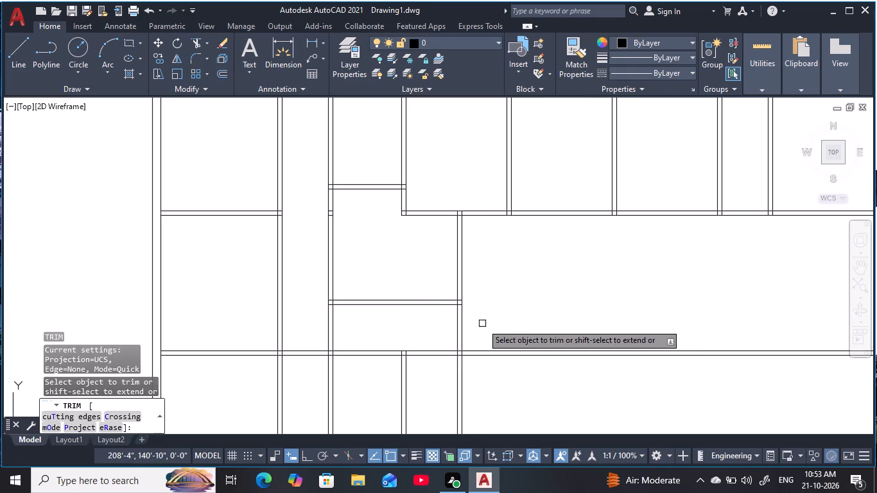
{"action": "left_click", "coordinate": [485, 324]}
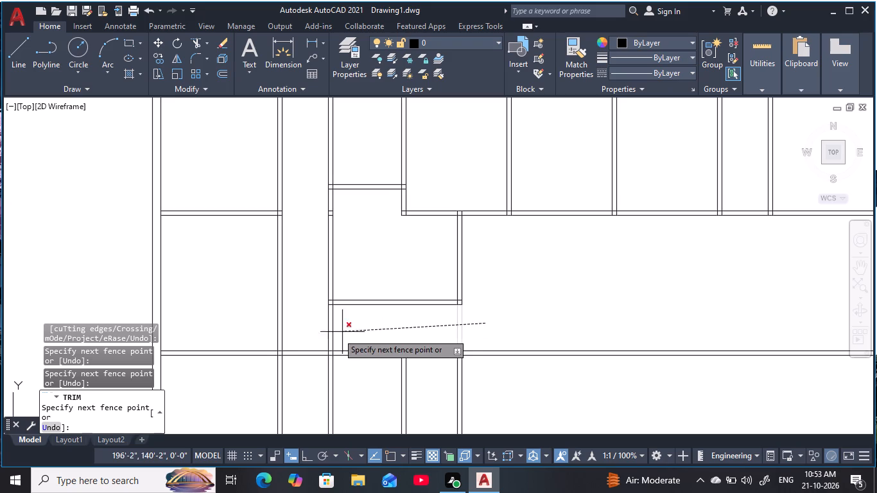
{"action": "left_click", "coordinate": [313, 340]}
{"action": "middle_click_drag", "start_coordinate": [482, 301], "coordinate": [469, 320]}
{"action": "key", "text": "Escape"}
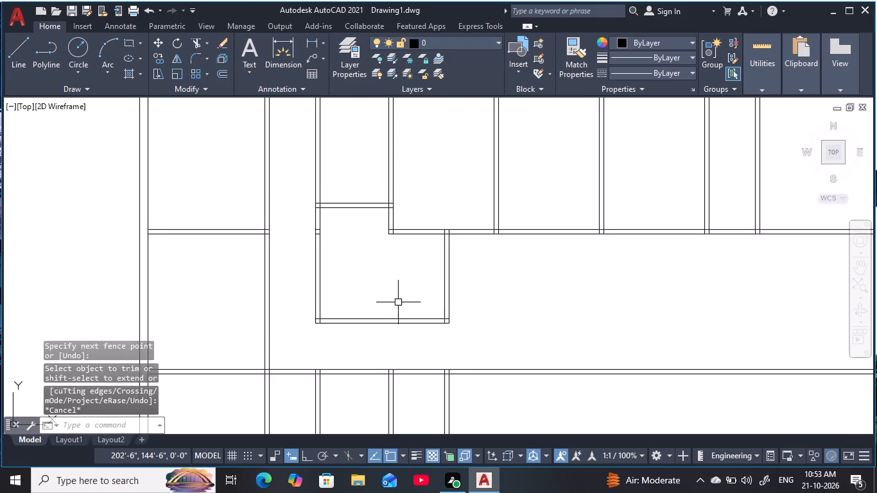
{"action": "key", "text": "Escape"}
{"action": "key", "text": "Escape"}
{"action": "middle_click_drag", "start_coordinate": [396, 297], "coordinate": [394, 333]}
{"action": "key", "text": "Escape"}
{"action": "key", "text": "Escape"}
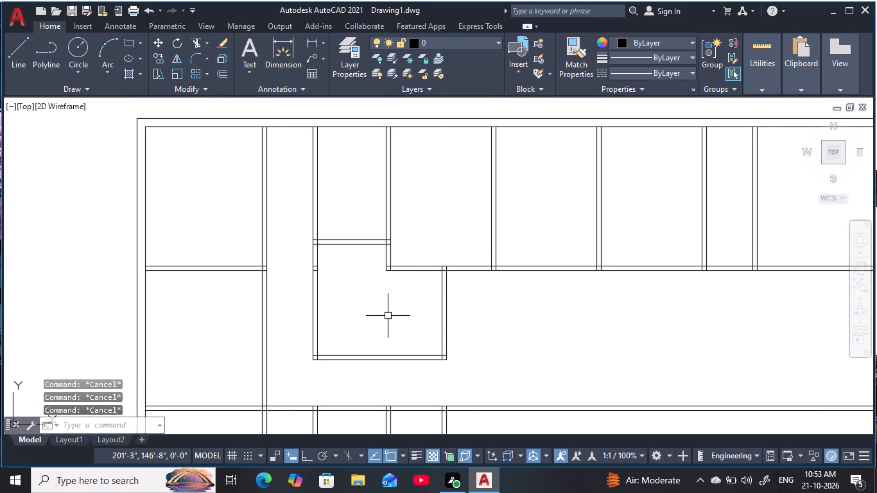
{"action": "key", "text": "Escape"}
{"action": "key", "text": "Escape"}
Trim both lines of the third vertical partition from the west in the bottom row, below the lower horizontal partition.
{"action": "middle_click_drag", "start_coordinate": [482, 326], "coordinate": [513, 237]}
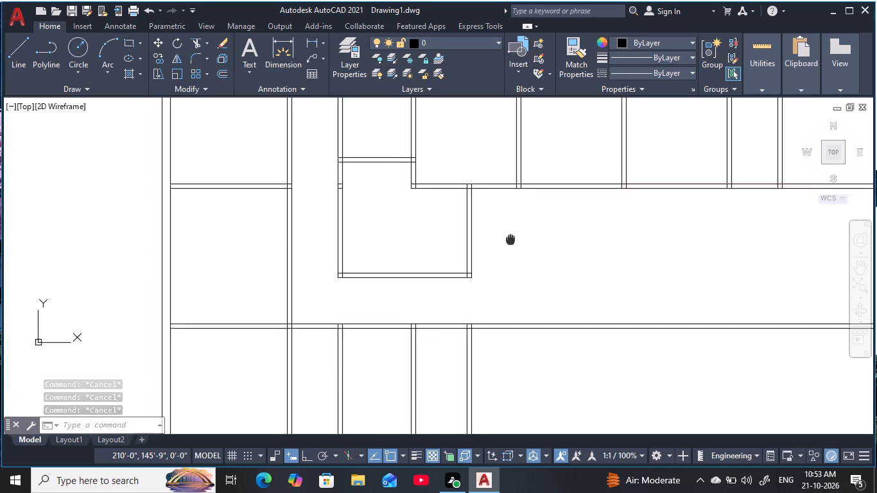
{"action": "middle_click_drag", "start_coordinate": [513, 237], "coordinate": [518, 229]}
{"action": "middle_click_drag", "start_coordinate": [489, 296], "coordinate": [496, 197]}
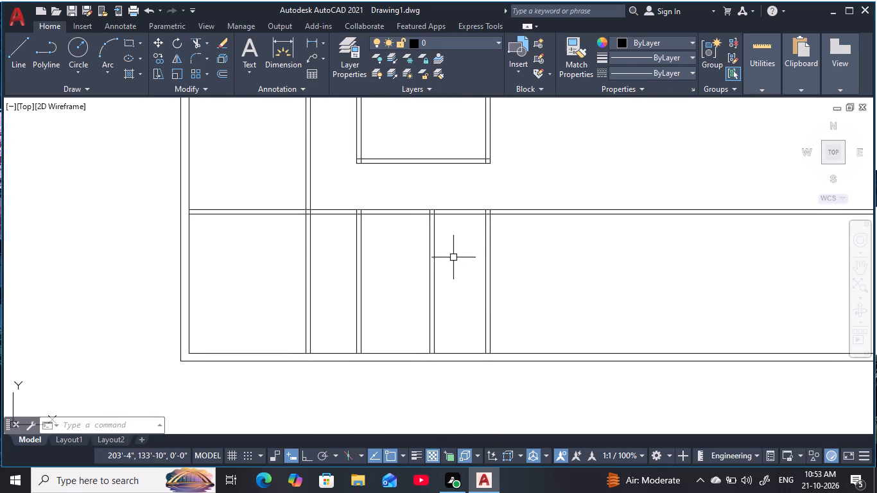
{"action": "middle_click_drag", "start_coordinate": [447, 275], "coordinate": [436, 308]}
{"action": "key", "text": "Escape"}
{"action": "key", "text": "Escape"}
{"action": "key", "text": "Escape"}
{"action": "key", "text": "t"}
{"action": "key", "text": "r"}
{"action": "key", "text": "space"}
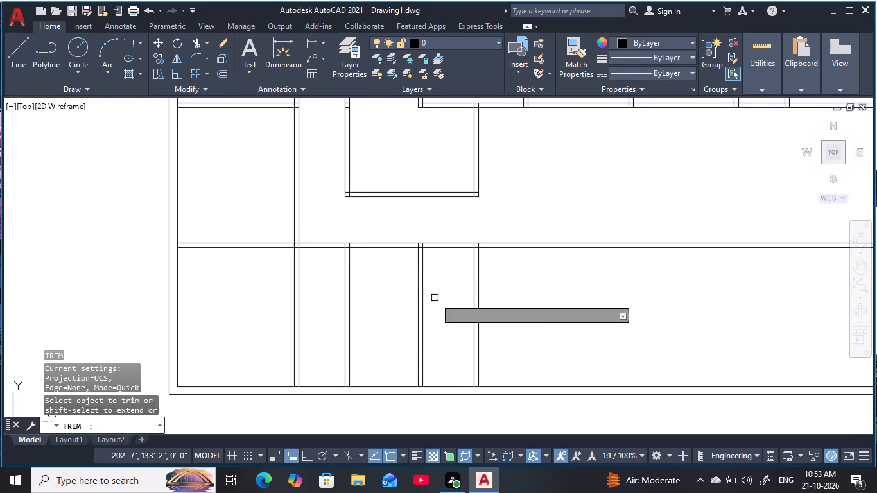
{"action": "left_click", "coordinate": [440, 295]}
{"action": "left_click", "coordinate": [412, 295]}
{"action": "middle_click_drag", "start_coordinate": [431, 294], "coordinate": [414, 293]}
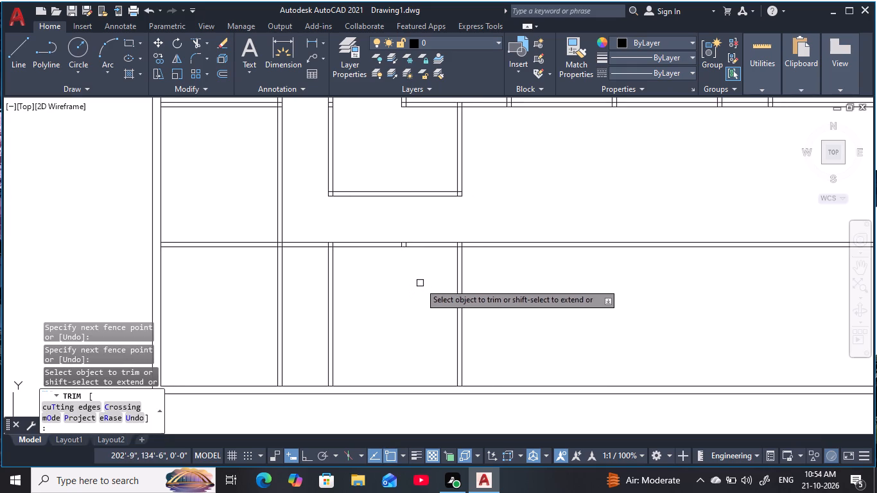
{"action": "key", "text": "Escape"}
{"action": "key", "text": "Escape"}
{"action": "key", "text": "Escape"}
{"action": "key", "text": "Escape"}
{"action": "key", "text": "Escape"}
{"action": "key", "text": "Escape"}
{"action": "key", "text": "Escape"}
{"action": "key", "text": "Escape"}
{"action": "middle_click_drag", "start_coordinate": [444, 295], "coordinate": [437, 310]}
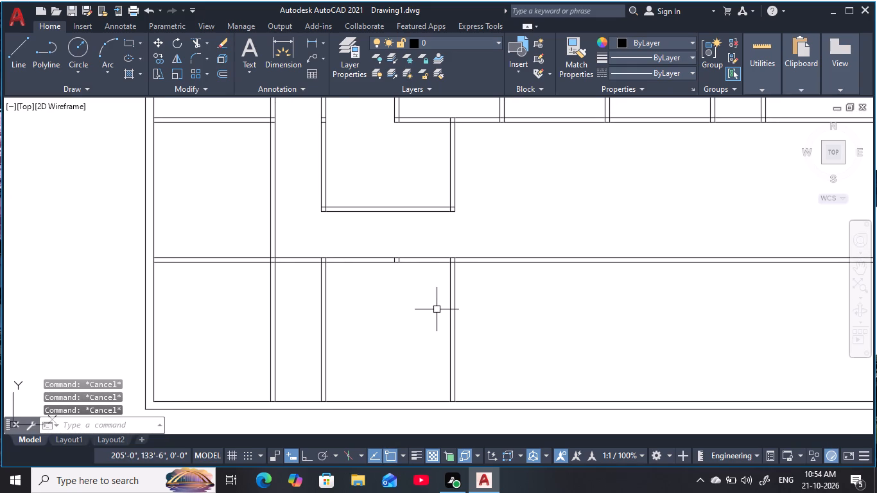
{"action": "key", "text": "Escape"}
{"action": "key", "text": "Escape"}
{"action": "key", "text": "Escape"}
{"action": "key", "text": "Escape"}
{"action": "key", "text": "Escape"}
{"action": "key", "text": "Escape"}
Erase both lines of the easternmost vertical partition in the bottom row.
{"action": "left_click", "coordinate": [503, 327]}
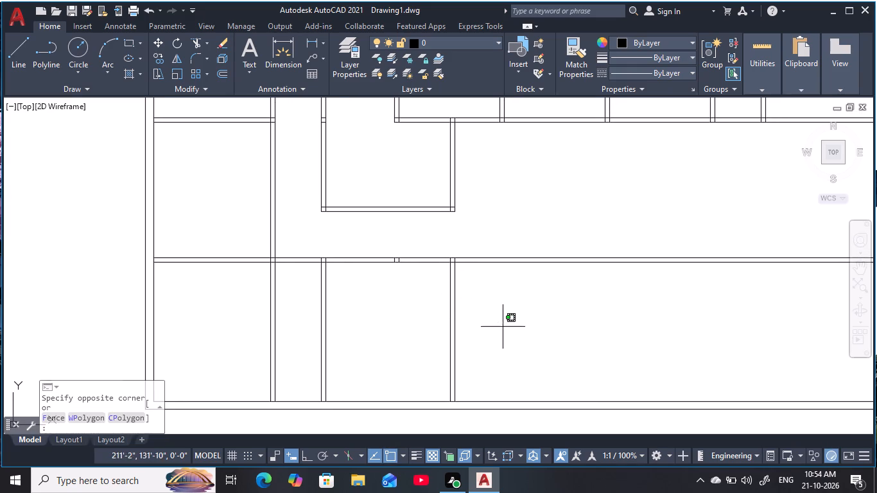
{"action": "left_click", "coordinate": [433, 324]}
{"action": "type", "text": "e"}
{"action": "key", "text": "space"}
{"action": "key", "text": "Escape"}
{"action": "key", "text": "Escape"}
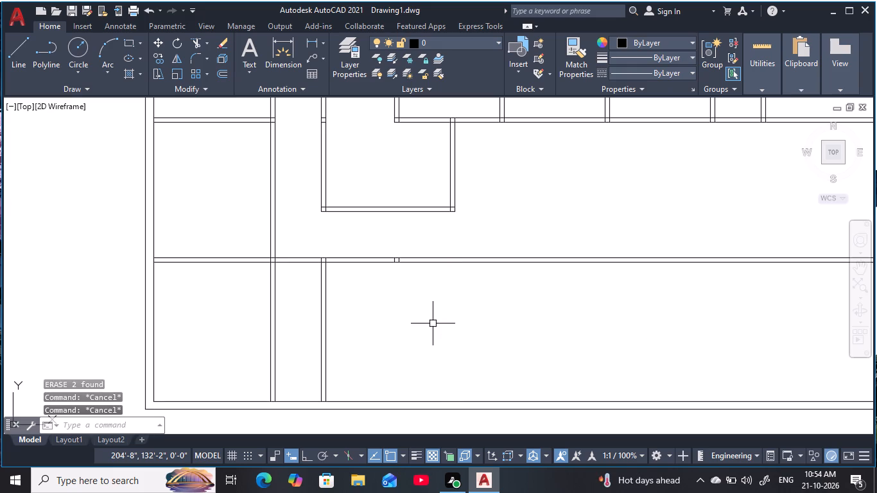
{"action": "key", "text": "Escape"}
{"action": "key", "text": "Escape"}
{"action": "key", "text": "Escape"}
{"action": "key", "text": "Escape"}
{"action": "key", "text": "Escape"}
{"action": "key", "text": "Escape"}
{"action": "key", "text": "Escape"}
Offset the east face of the bottom row's second vertical partition 9'5" to the east.
{"action": "key", "text": "o"}
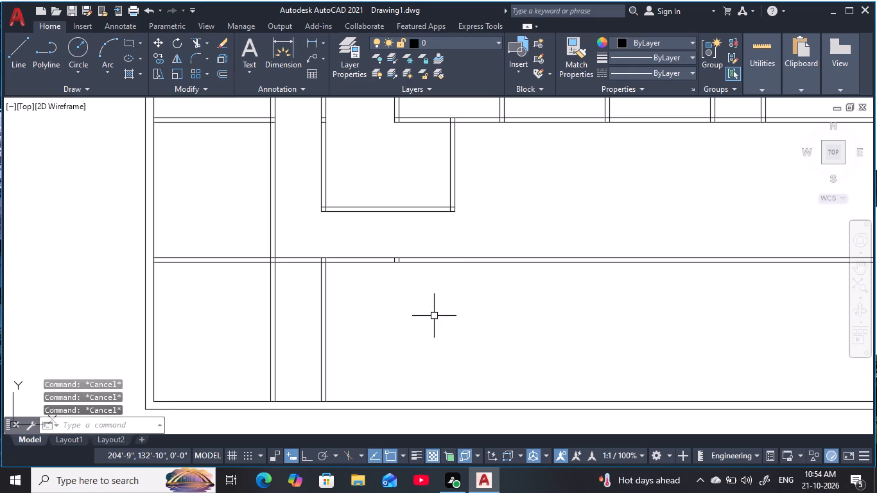
{"action": "key", "text": "space"}
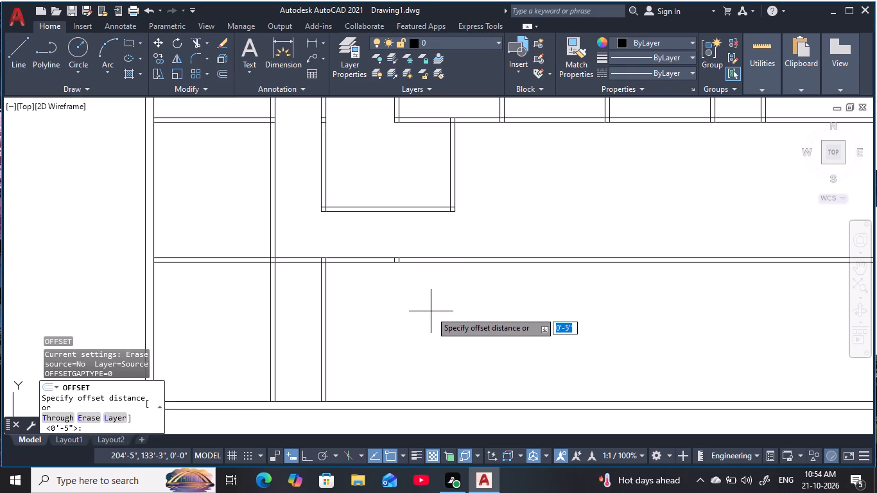
{"action": "type", "text": "9'"}
{"action": "type", "text": "5"}
{"action": "key", "text": "space"}
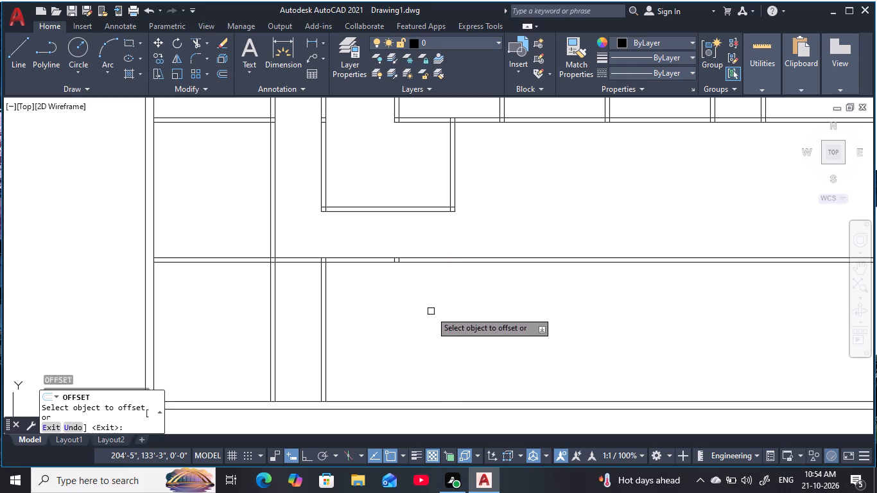
{"action": "left_click", "coordinate": [326, 348]}
{"action": "left_click", "coordinate": [552, 312]}
{"action": "key", "text": "Escape"}
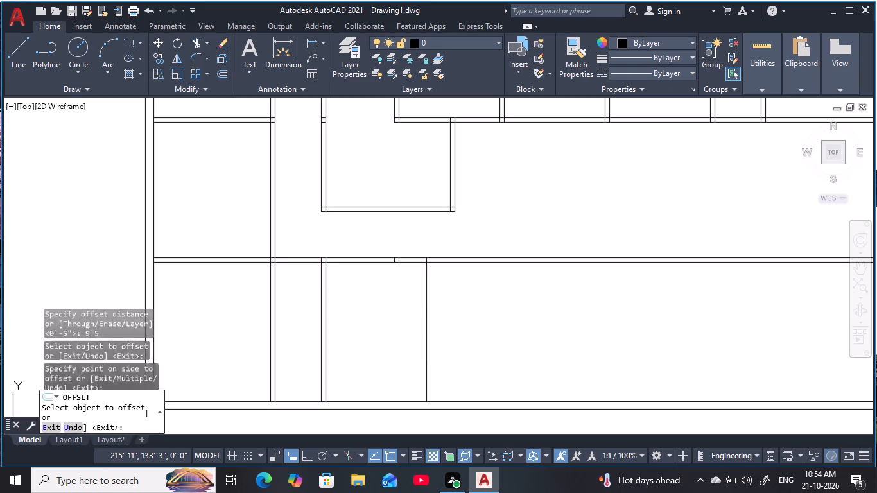
{"action": "key", "text": "Escape"}
{"action": "key", "text": "Escape"}
{"action": "key", "text": "Escape"}
{"action": "key", "text": "Escape"}
{"action": "key", "text": "Escape"}
{"action": "key", "text": "Escape"}
{"action": "key", "text": "Escape"}
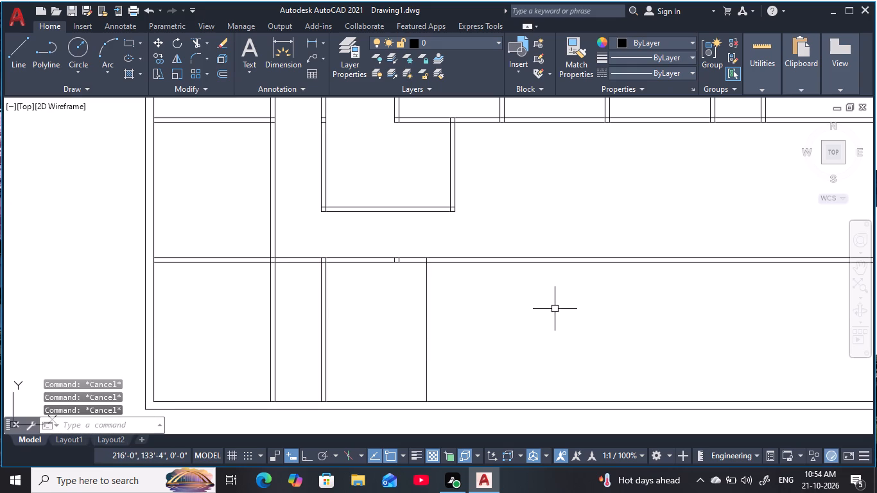
Offset the new bottom-row vertical line 5" to the east to form the partition's second face.
{"action": "type", "text": "o 5"}
{"action": "key", "text": "space"}
{"action": "left_click", "coordinate": [405, 356]}
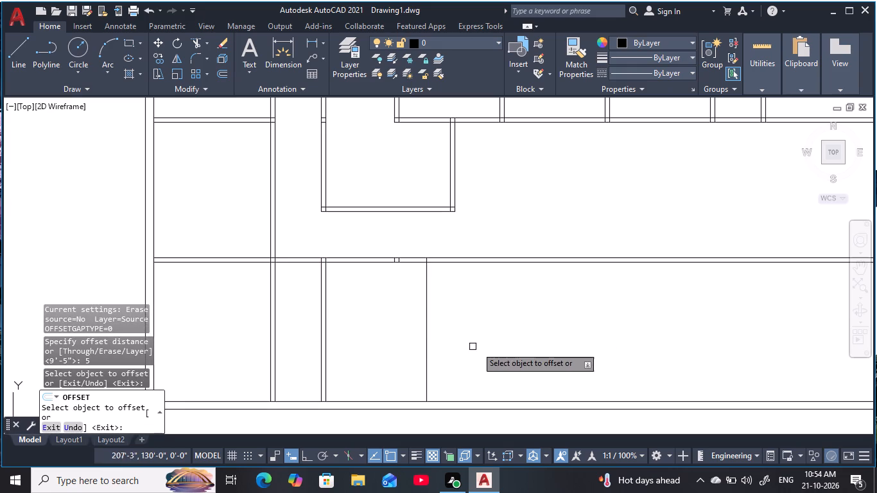
{"action": "left_click", "coordinate": [426, 357]}
{"action": "left_click", "coordinate": [505, 347]}
{"action": "key", "text": "Escape"}
{"action": "key", "text": "Escape"}
{"action": "key", "text": "Escape"}
{"action": "key", "text": "Escape"}
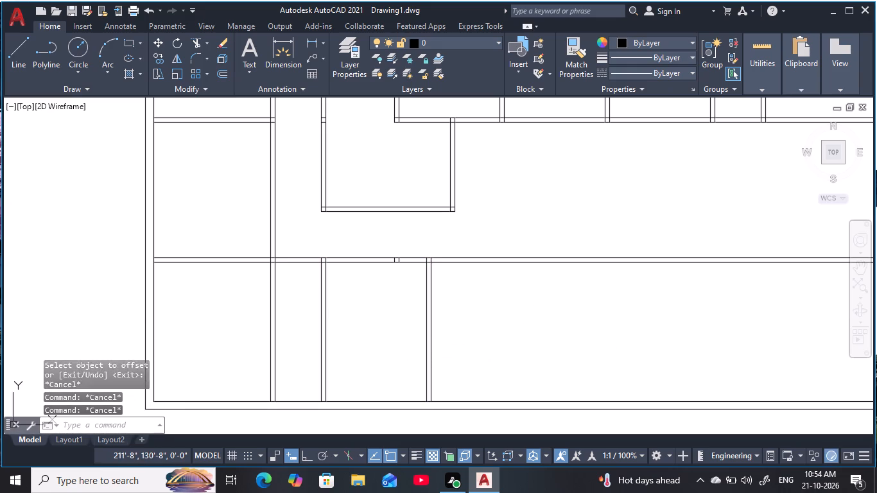
{"action": "key", "text": "Escape"}
{"action": "key", "text": "Escape"}
{"action": "key", "text": "Escape"}
{"action": "key", "text": "Escape"}
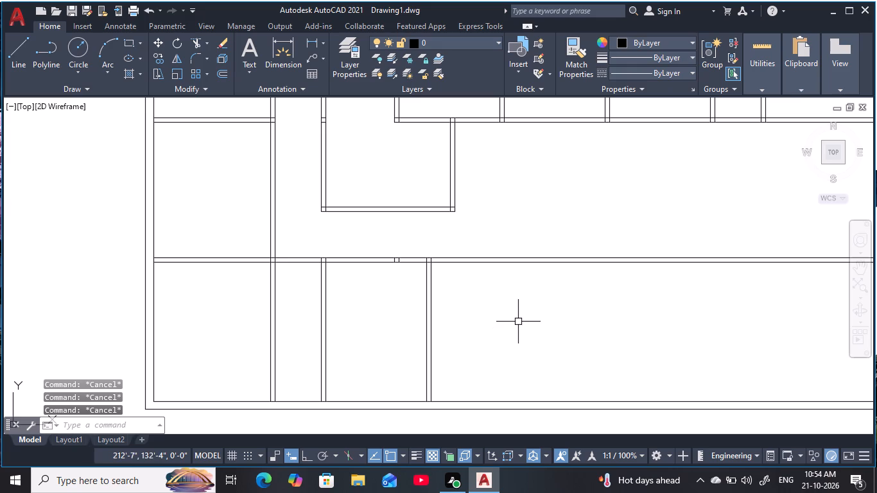
{"action": "key", "text": "Escape"}
{"action": "key", "text": "Escape"}
{"action": "key", "text": "Escape"}
{"action": "key", "text": "Escape"}
{"action": "key", "text": "Escape"}
{"action": "key", "text": "Escape"}
Offset the east face of the new bottom-row partition 8'11" to the east.
{"action": "type", "text": "o 13"}
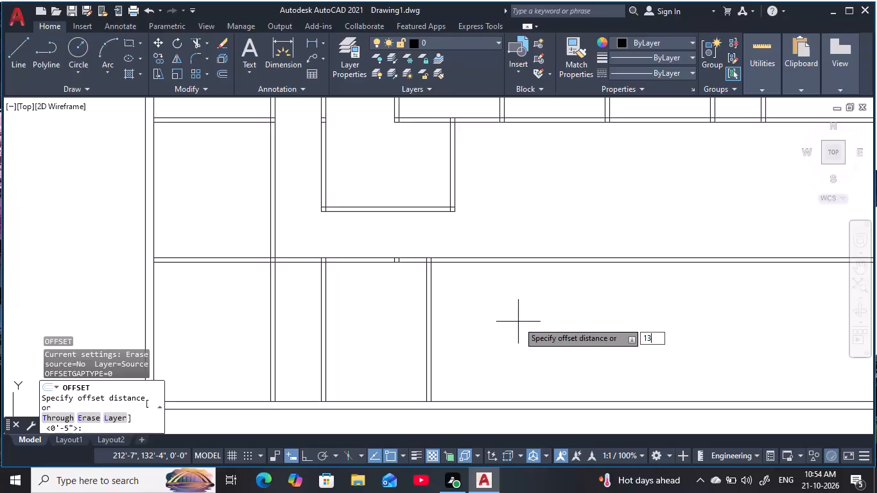
{"action": "key", "text": "BackSpace"}
{"action": "key", "text": "BackSpace"}
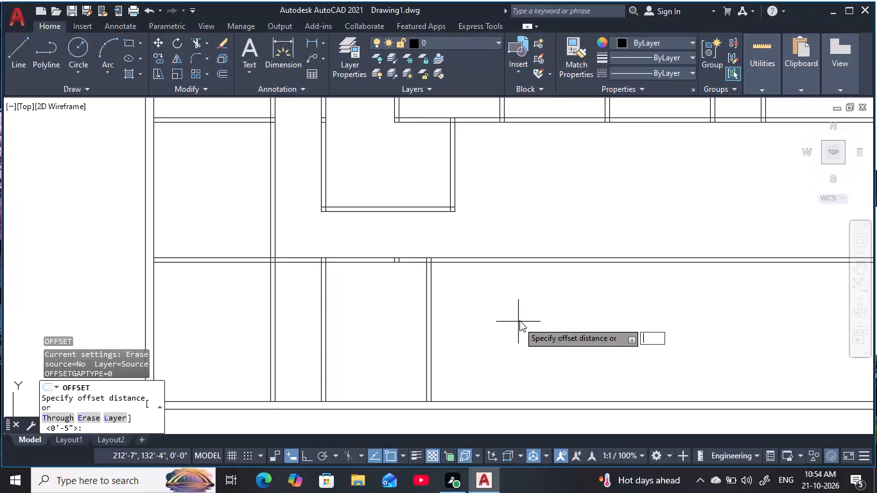
{"action": "key", "text": "8"}
{"action": "key", "text": "apostrophe"}
{"action": "type", "text": "11"}
{"action": "key", "text": "space"}
{"action": "left_click", "coordinate": [430, 364]}
{"action": "left_click", "coordinate": [651, 316]}
{"action": "key", "text": "Escape"}
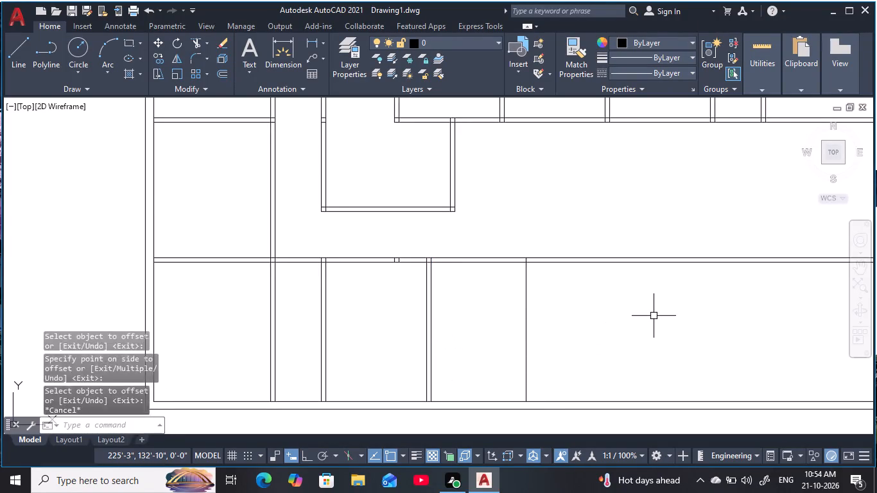
{"action": "key", "text": "Escape"}
{"action": "key", "text": "Escape"}
{"action": "key", "text": "Escape"}
{"action": "key", "text": "Escape"}
Offset the easternmost bottom-row partition line 5" to the east to complete the partition thickness.
{"action": "type", "text": "o 5"}
{"action": "key", "text": "space"}
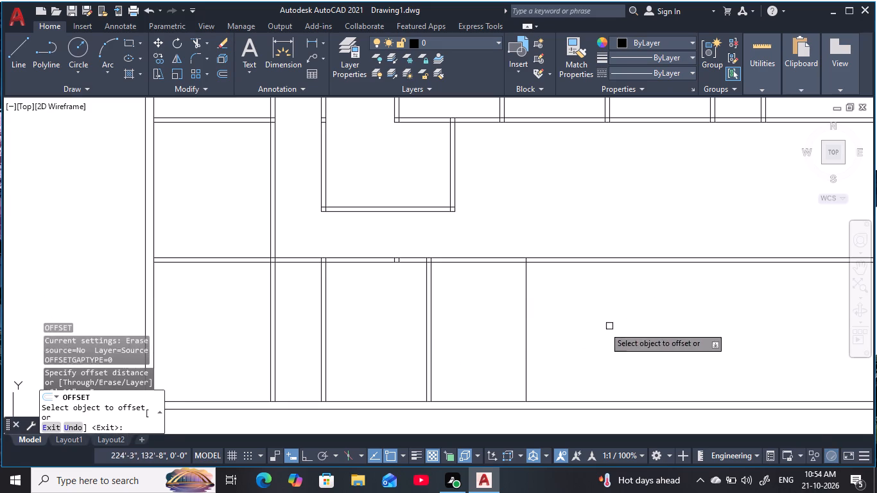
{"action": "left_click", "coordinate": [525, 356]}
{"action": "left_click", "coordinate": [631, 331]}
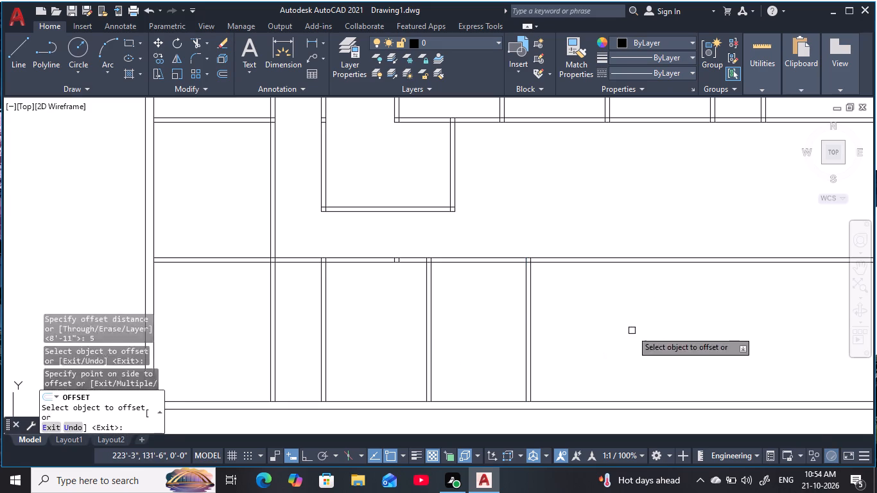
{"action": "key", "text": "Escape"}
{"action": "key", "text": "Escape"}
{"action": "key", "text": "Escape"}
{"action": "key", "text": "Escape"}
{"action": "middle_click_drag", "start_coordinate": [618, 331], "coordinate": [573, 333]}
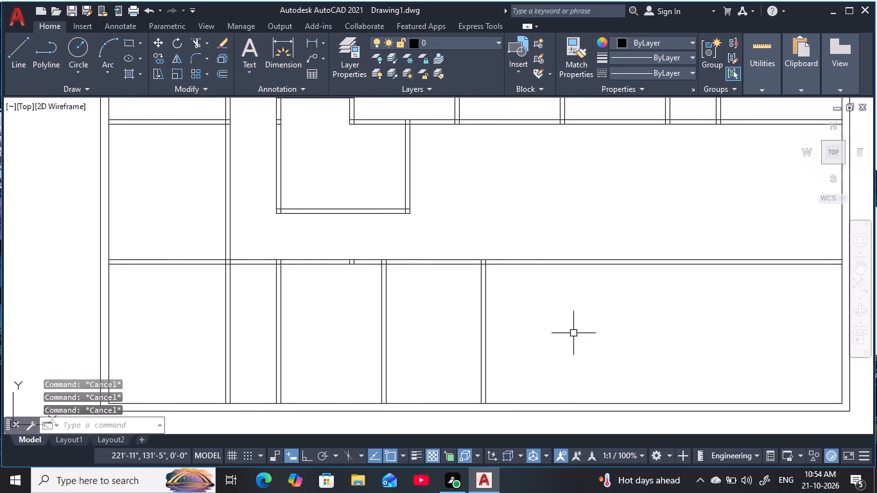
{"action": "key", "text": "Escape"}
{"action": "key", "text": "Escape"}
{"action": "key", "text": "Escape"}
{"action": "key", "text": "Escape"}
{"action": "key", "text": "Escape"}
{"action": "key", "text": "Escape"}
{"action": "key", "text": "Escape"}
{"action": "key", "text": "Escape"}
{"action": "key", "text": "Escape"}
{"action": "key", "text": "Escape"}
{"action": "key", "text": "Escape"}
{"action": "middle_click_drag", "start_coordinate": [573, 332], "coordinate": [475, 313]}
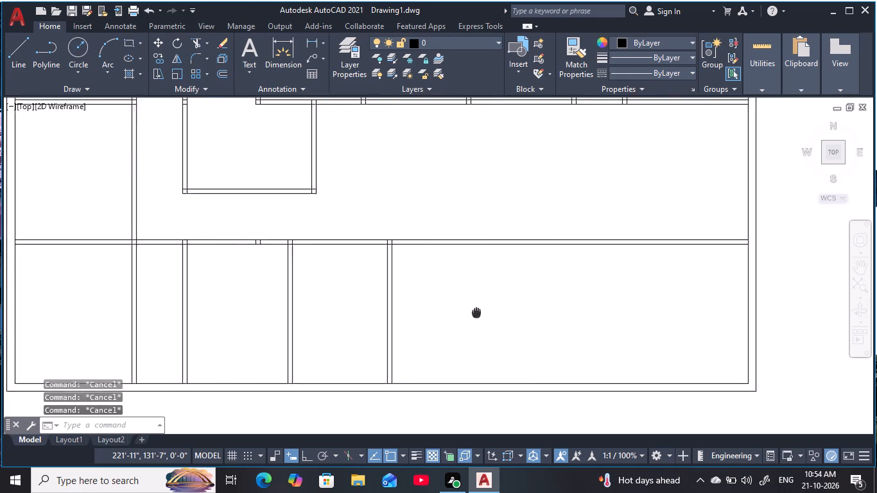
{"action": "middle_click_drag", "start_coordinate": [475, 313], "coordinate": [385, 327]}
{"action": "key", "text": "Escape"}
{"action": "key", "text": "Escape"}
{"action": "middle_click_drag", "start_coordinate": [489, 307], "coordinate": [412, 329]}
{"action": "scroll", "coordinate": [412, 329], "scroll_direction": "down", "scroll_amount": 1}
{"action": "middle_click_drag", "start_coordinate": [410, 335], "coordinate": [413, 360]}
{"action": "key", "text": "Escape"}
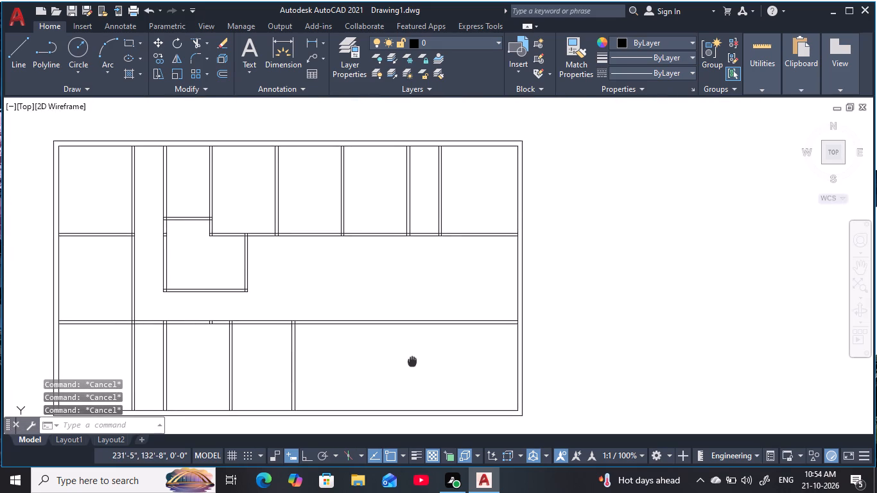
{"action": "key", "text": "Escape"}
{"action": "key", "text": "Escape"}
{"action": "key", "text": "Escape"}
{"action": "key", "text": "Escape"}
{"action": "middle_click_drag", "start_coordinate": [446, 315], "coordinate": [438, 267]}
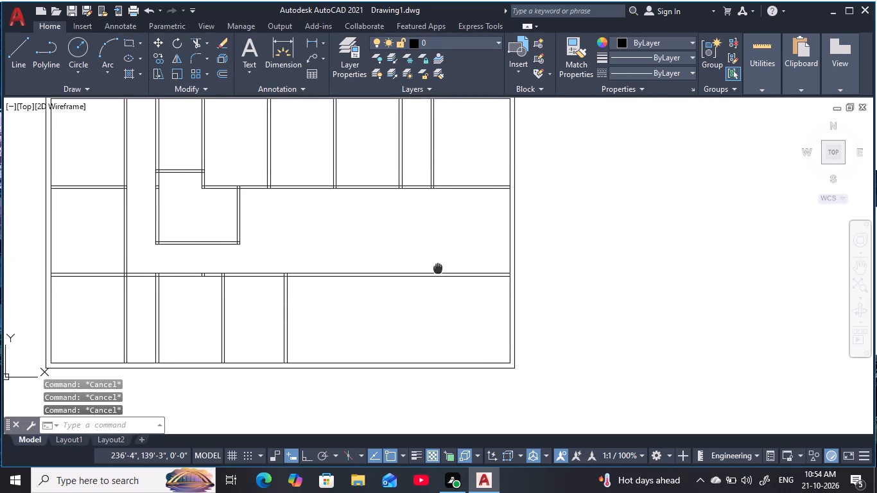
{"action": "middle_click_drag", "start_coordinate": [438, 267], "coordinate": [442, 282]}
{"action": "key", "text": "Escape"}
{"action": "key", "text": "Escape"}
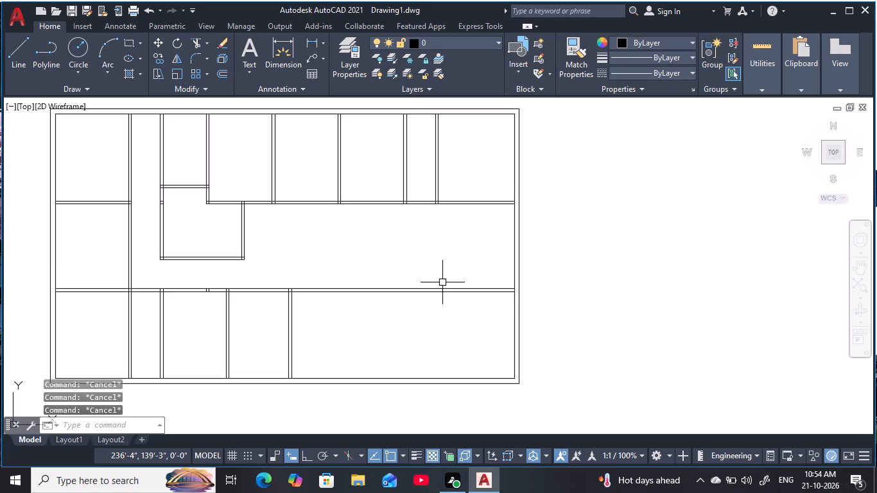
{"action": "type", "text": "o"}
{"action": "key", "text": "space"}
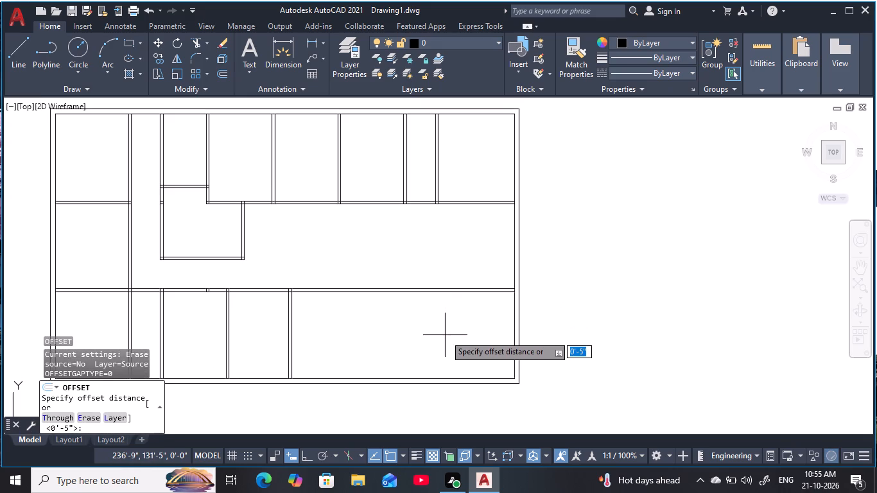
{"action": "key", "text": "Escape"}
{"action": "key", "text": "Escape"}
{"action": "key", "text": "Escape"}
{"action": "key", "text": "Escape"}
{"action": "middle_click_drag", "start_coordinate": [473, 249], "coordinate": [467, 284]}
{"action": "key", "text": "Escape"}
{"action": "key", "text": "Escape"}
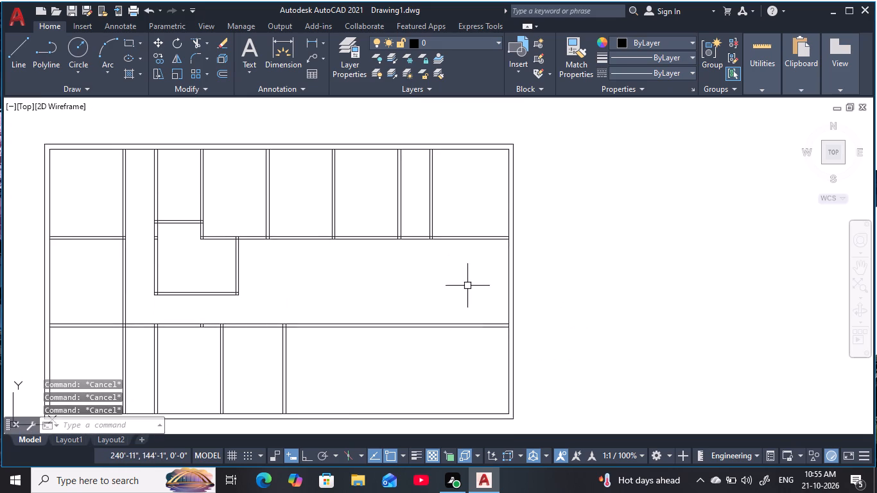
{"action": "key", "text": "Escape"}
Measure the clear width of the top row's easternmost room, from its west partition to the outer wall's inner face.
{"action": "type", "text": "dli"}
{"action": "key", "text": "space"}
{"action": "scroll", "coordinate": [471, 209], "scroll_direction": "up", "scroll_amount": 1}
{"action": "middle_click_drag", "start_coordinate": [468, 211], "coordinate": [460, 264]}
{"action": "scroll", "coordinate": [456, 260], "scroll_direction": "up", "scroll_amount": 2}
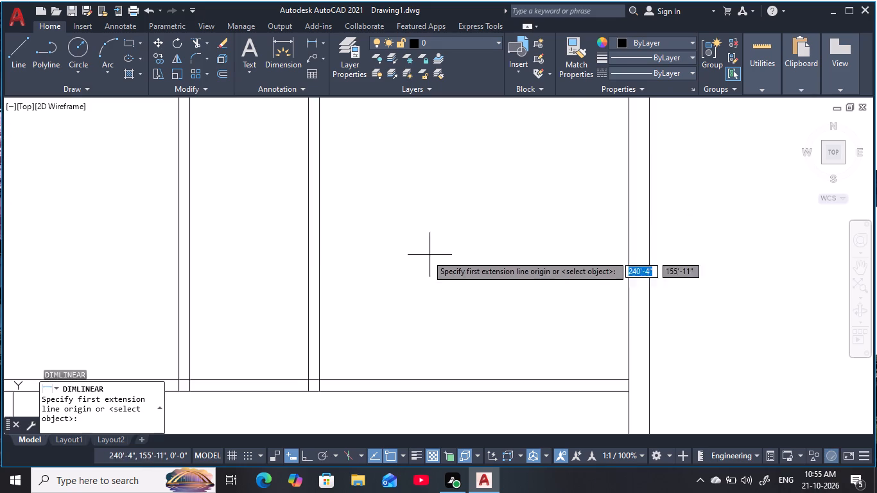
{"action": "left_click", "coordinate": [321, 277]}
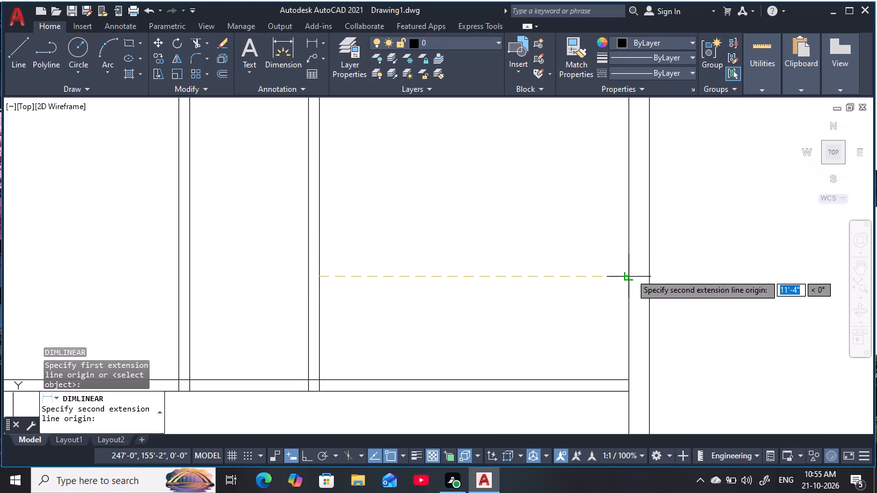
{"action": "left_click", "coordinate": [630, 274]}
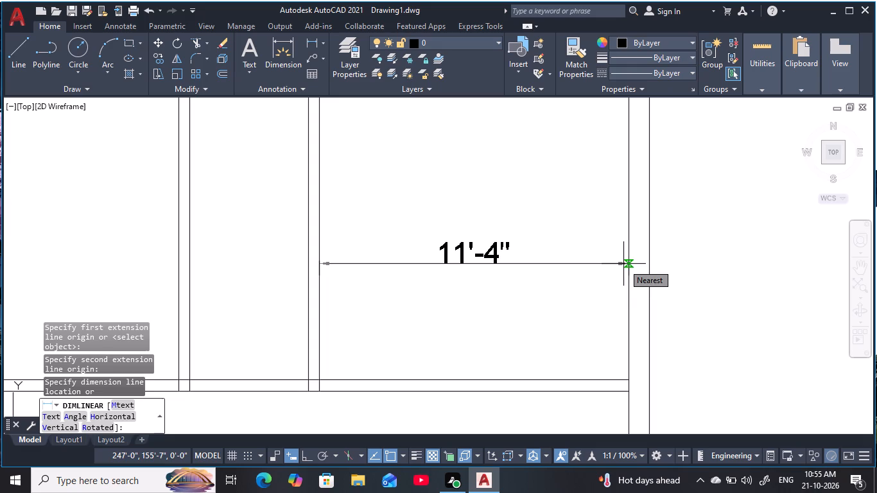
{"action": "key", "text": "Escape"}
{"action": "key", "text": "Escape"}
{"action": "key", "text": "Escape"}
{"action": "scroll", "coordinate": [590, 258], "scroll_direction": "down", "scroll_amount": 1}
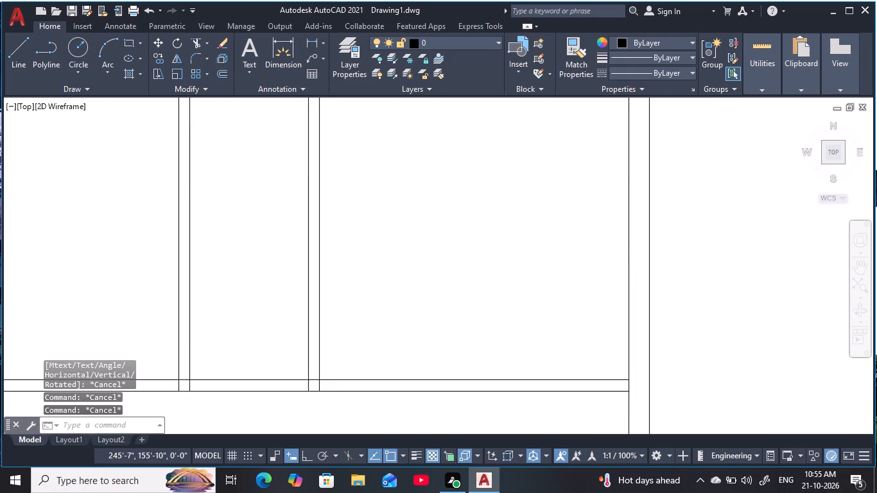
Offset the inner face of the east outer wall 1' to the west.
{"action": "scroll", "coordinate": [590, 258], "scroll_direction": "down", "scroll_amount": 1}
{"action": "middle_click_drag", "start_coordinate": [589, 272], "coordinate": [584, 280]}
{"action": "key", "text": "Escape"}
{"action": "key", "text": "Escape"}
{"action": "type", "text": "o"}
{"action": "key", "text": "space"}
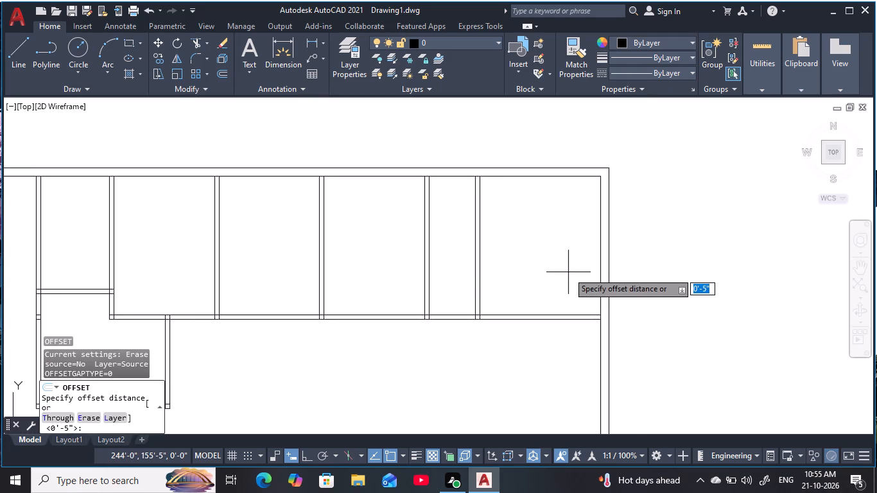
{"action": "key", "text": "1"}
{"action": "type", "text": "'"}
{"action": "key", "text": "space"}
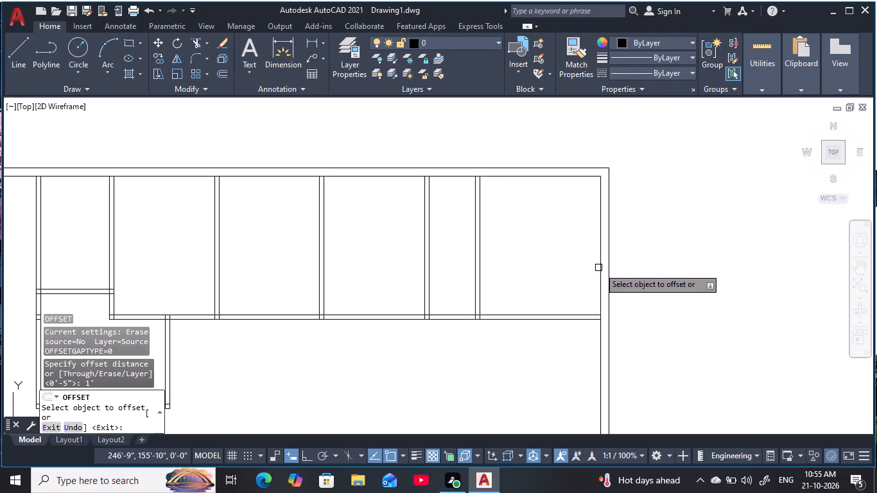
{"action": "left_click", "coordinate": [600, 268]}
{"action": "left_click", "coordinate": [554, 288]}
{"action": "key", "text": "Escape"}
{"action": "key", "text": "Escape"}
{"action": "key", "text": "Escape"}
{"action": "key", "text": "Escape"}
{"action": "key", "text": "Escape"}
{"action": "key", "text": "Escape"}
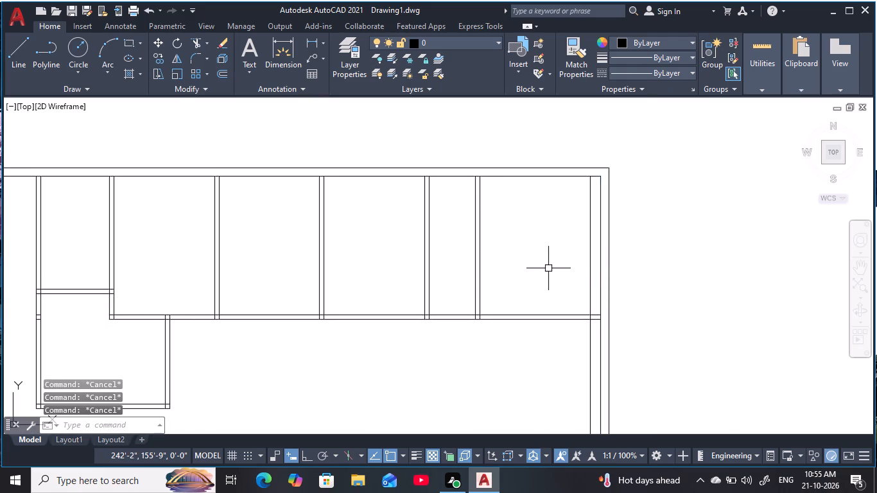
Measure the distance from the new vertical line to the west partition of the top row's easternmost room.
{"action": "key", "text": "d"}
{"action": "type", "text": "li"}
{"action": "key", "text": "space"}
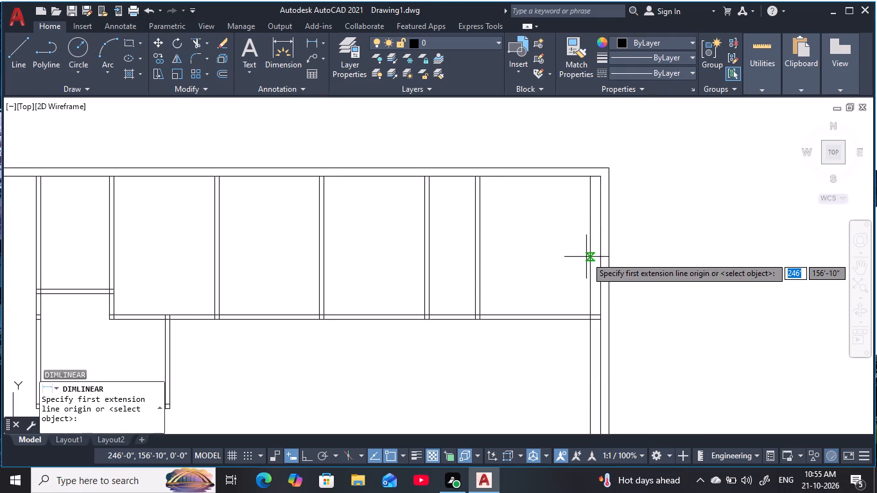
{"action": "left_click", "coordinate": [593, 257]}
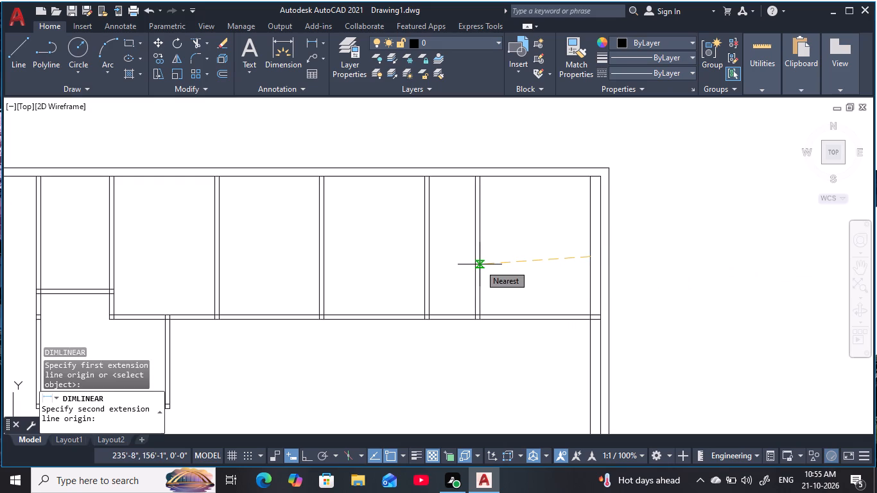
{"action": "left_click", "coordinate": [480, 264]}
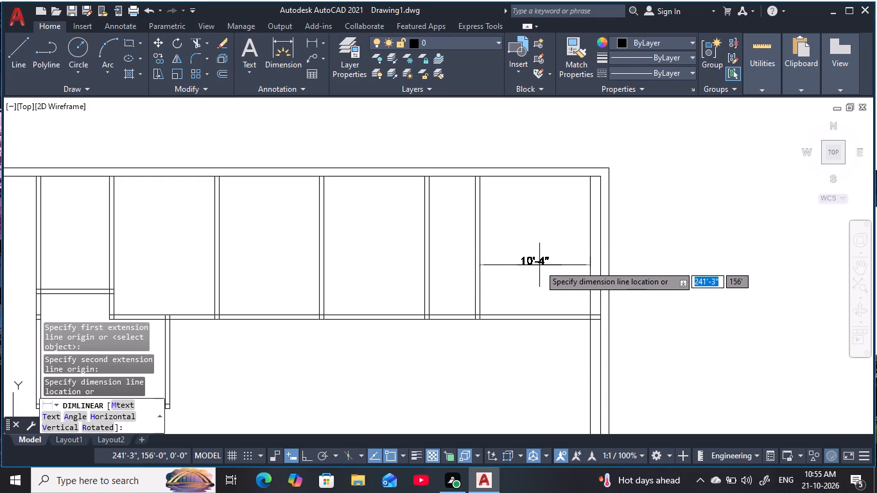
{"action": "key", "text": "Escape"}
{"action": "key", "text": "Escape"}
{"action": "key", "text": "Escape"}
{"action": "key", "text": "Escape"}
{"action": "key", "text": "Escape"}
{"action": "key", "text": "Escape"}
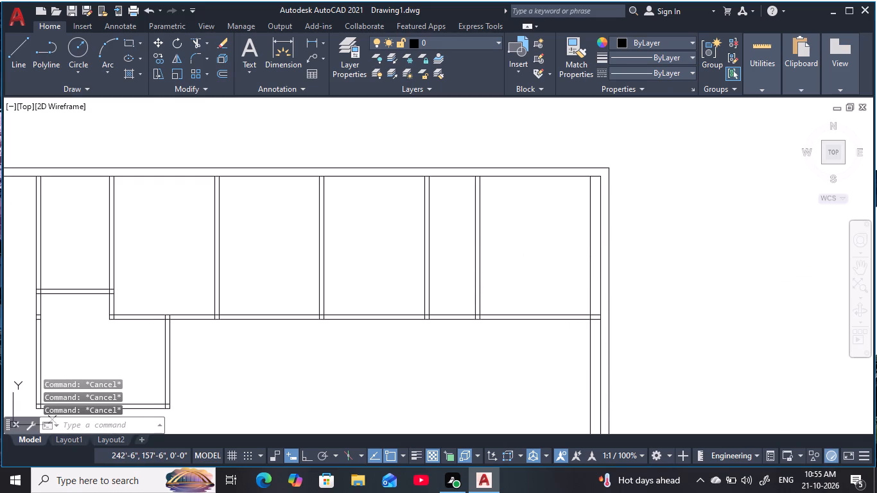
{"action": "key", "text": "Escape"}
{"action": "key", "text": "Escape"}
{"action": "key", "text": "Escape"}
{"action": "key", "text": "Escape"}
{"action": "key", "text": "Escape"}
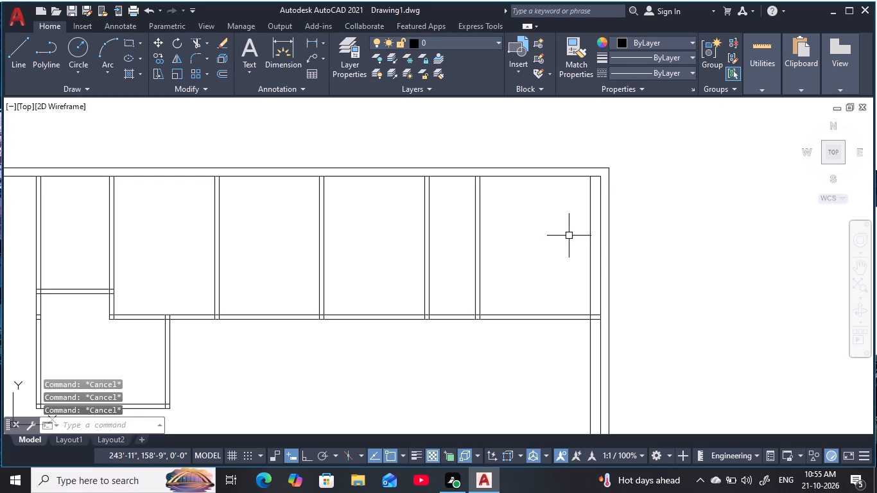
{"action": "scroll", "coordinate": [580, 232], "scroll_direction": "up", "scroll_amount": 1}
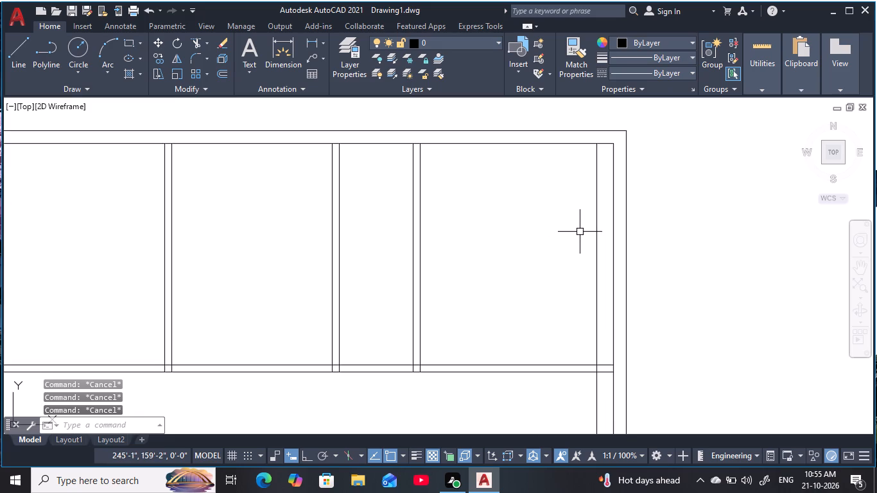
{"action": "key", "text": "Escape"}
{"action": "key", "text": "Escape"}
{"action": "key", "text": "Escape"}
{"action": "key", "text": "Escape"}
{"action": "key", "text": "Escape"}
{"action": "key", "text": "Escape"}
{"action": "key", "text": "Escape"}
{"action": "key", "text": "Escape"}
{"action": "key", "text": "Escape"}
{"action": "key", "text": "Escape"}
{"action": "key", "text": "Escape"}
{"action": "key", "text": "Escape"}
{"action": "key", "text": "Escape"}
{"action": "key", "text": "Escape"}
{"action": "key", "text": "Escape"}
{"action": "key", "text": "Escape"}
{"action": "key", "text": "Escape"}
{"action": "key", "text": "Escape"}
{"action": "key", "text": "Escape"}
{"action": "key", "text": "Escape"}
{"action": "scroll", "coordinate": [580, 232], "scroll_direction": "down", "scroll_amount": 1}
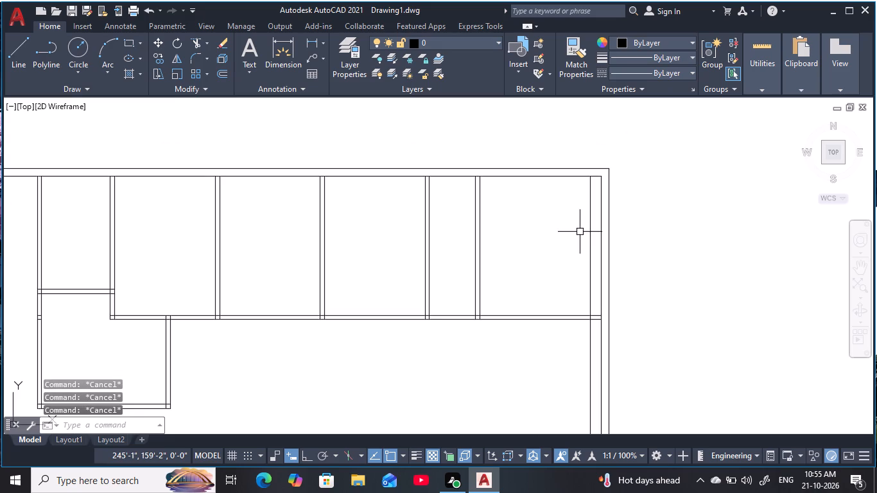
Offset the new vertical line beside the east outer wall 5" to the west to form a partition thickness.
{"action": "key", "text": "o"}
{"action": "key", "text": "space"}
{"action": "type", "text": "5"}
{"action": "key", "text": "space"}
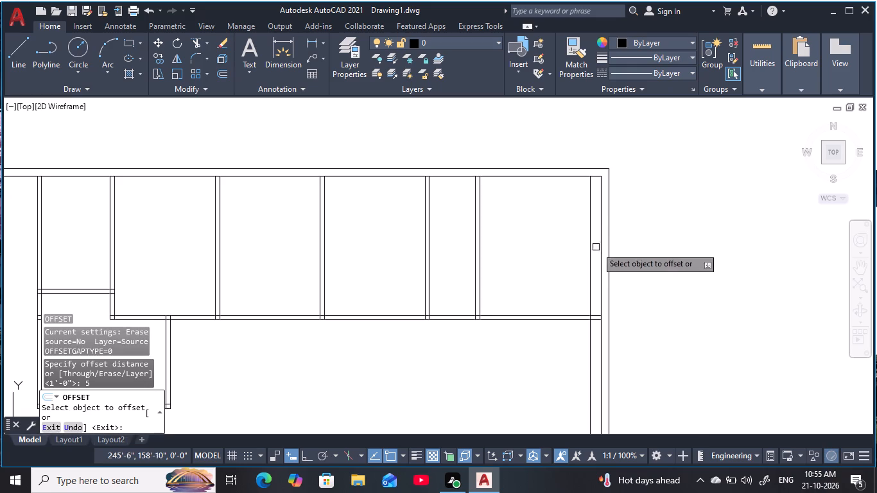
{"action": "left_click", "coordinate": [591, 266]}
{"action": "left_click", "coordinate": [554, 275]}
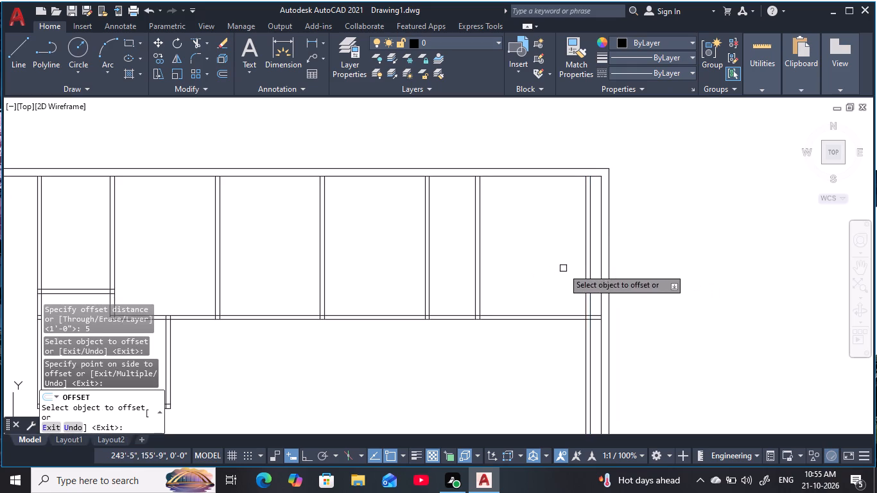
{"action": "middle_click_drag", "start_coordinate": [566, 268], "coordinate": [569, 246]}
{"action": "scroll", "coordinate": [569, 245], "scroll_direction": "down", "scroll_amount": 1}
{"action": "middle_click_drag", "start_coordinate": [569, 246], "coordinate": [589, 243]}
{"action": "key", "text": "Escape"}
{"action": "key", "text": "Escape"}
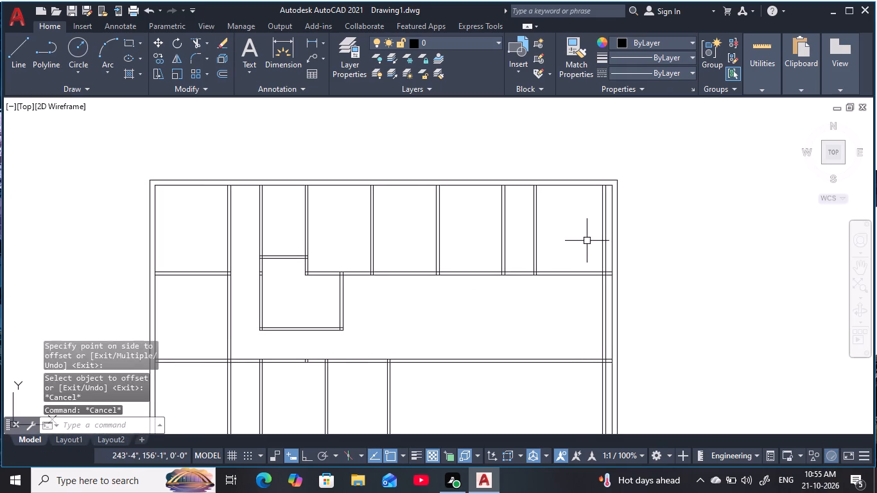
{"action": "key", "text": "Escape"}
{"action": "key", "text": "Escape"}
{"action": "key", "text": "Escape"}
{"action": "key", "text": "Escape"}
{"action": "key", "text": "Escape"}
{"action": "key", "text": "Escape"}
Measure the top row's easternmost room width between its west partition and the new 5" partition.
{"action": "key", "text": "d"}
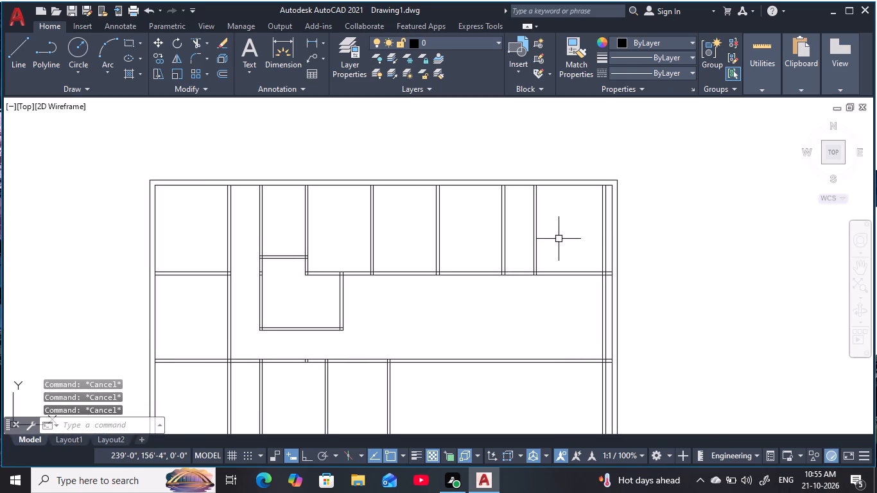
{"action": "key", "text": "l"}
{"action": "type", "text": "i"}
{"action": "key", "text": "space"}
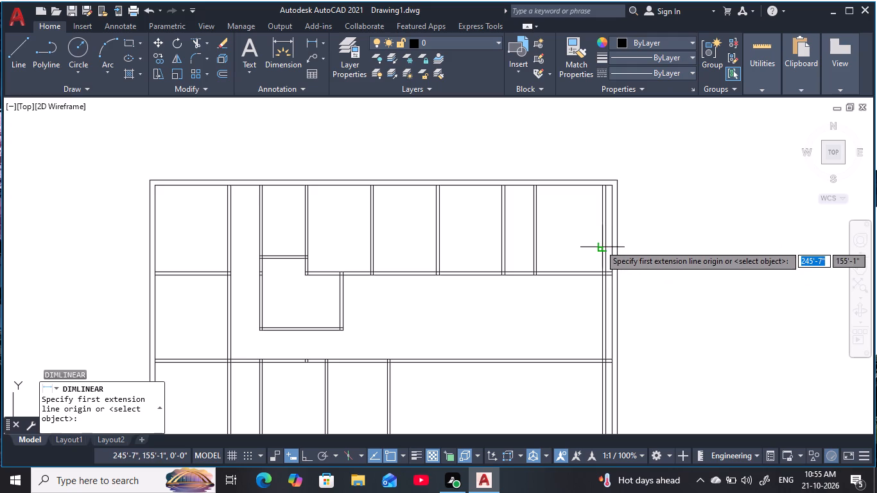
{"action": "left_click", "coordinate": [600, 245]}
{"action": "left_click", "coordinate": [538, 251]}
{"action": "scroll", "coordinate": [564, 245], "scroll_direction": "up", "scroll_amount": 2}
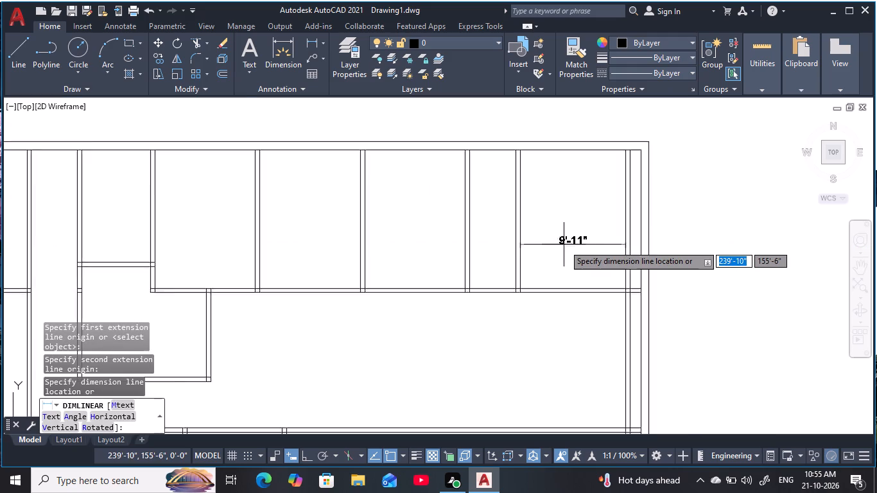
{"action": "scroll", "coordinate": [565, 245], "scroll_direction": "down", "scroll_amount": 1}
{"action": "middle_click", "coordinate": [553, 232]}
{"action": "key", "text": "Escape"}
{"action": "key", "text": "Escape"}
{"action": "scroll", "coordinate": [555, 284], "scroll_direction": "down", "scroll_amount": 2}
{"action": "middle_click_drag", "start_coordinate": [574, 338], "coordinate": [556, 290]}
{"action": "key", "text": "Escape"}
{"action": "scroll", "coordinate": [556, 290], "scroll_direction": "up", "scroll_amount": 1}
{"action": "key", "text": "Escape"}
{"action": "middle_click_drag", "start_coordinate": [556, 290], "coordinate": [543, 255]}
{"action": "key", "text": "Escape"}
{"action": "key", "text": "Escape"}
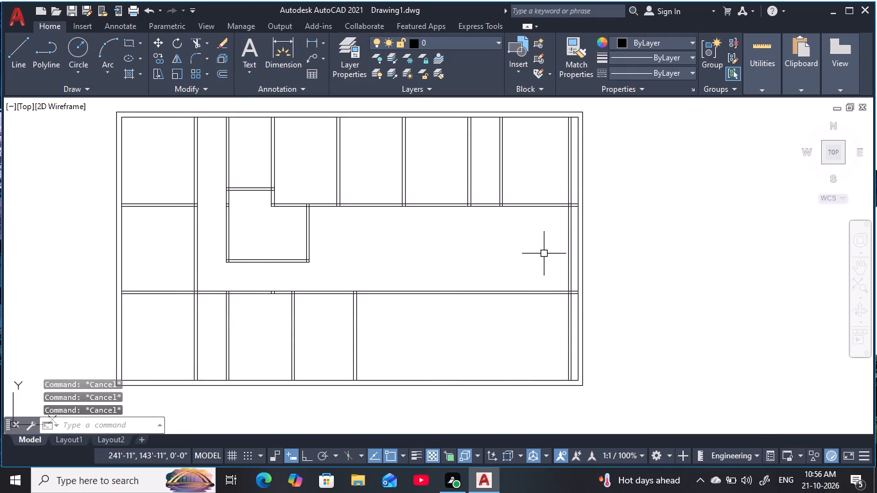
{"action": "key", "text": "Escape"}
{"action": "key", "text": "Escape"}
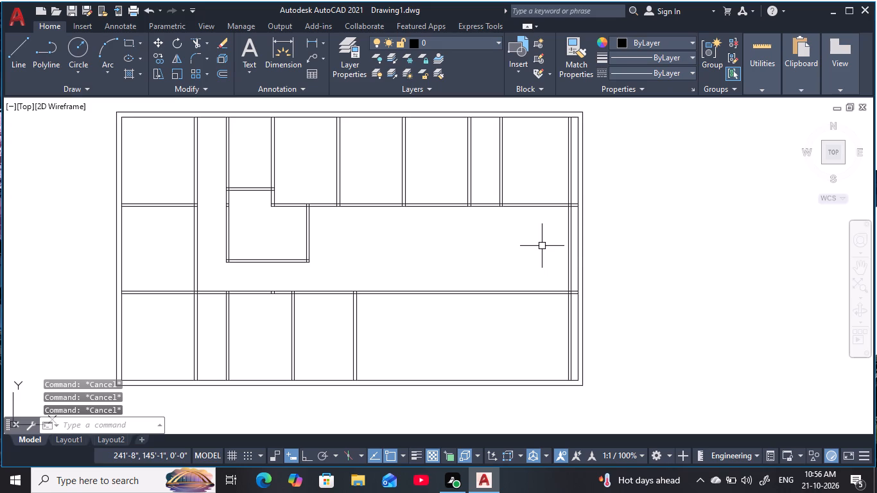
{"action": "key", "text": "Escape"}
{"action": "key", "text": "Escape"}
{"action": "key", "text": "Escape"}
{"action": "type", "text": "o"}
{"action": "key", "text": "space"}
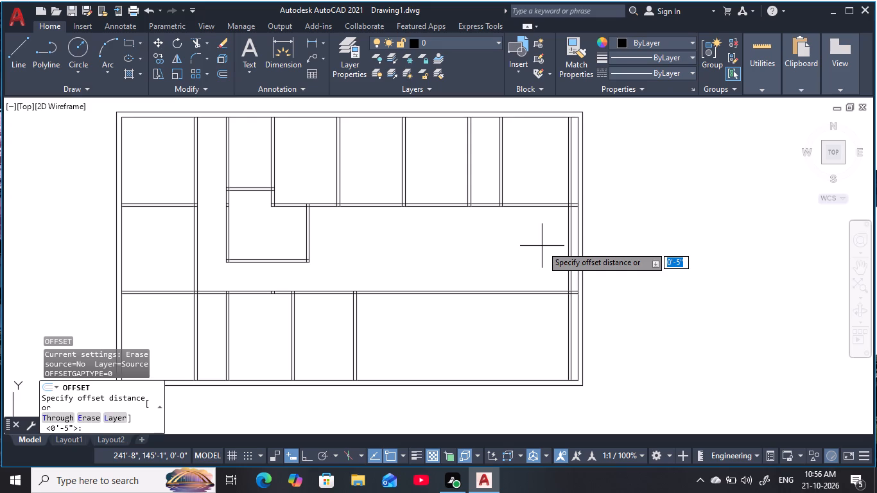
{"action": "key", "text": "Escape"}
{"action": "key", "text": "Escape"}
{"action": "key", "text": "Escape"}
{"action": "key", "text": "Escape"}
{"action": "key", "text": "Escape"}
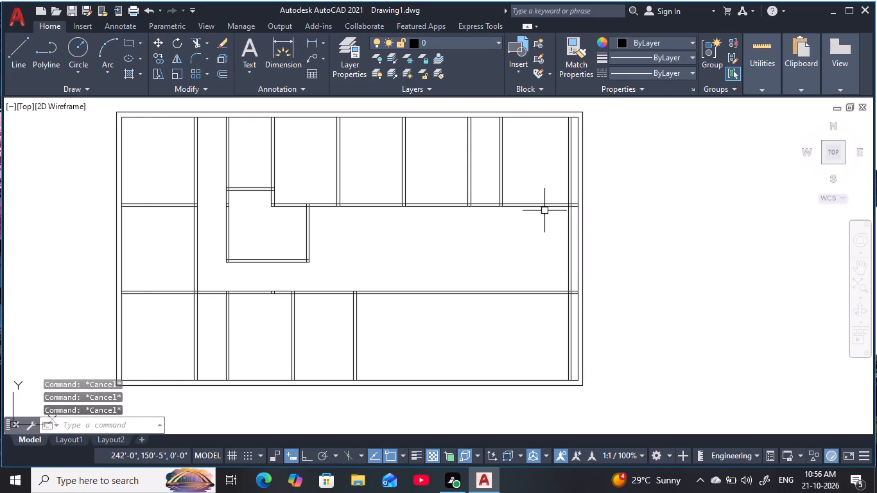
Extend both faces of the west partition of the top row's easternmost room south to the bottom outer wall's inner face.
{"action": "type", "text": "ex"}
{"action": "key", "text": "space"}
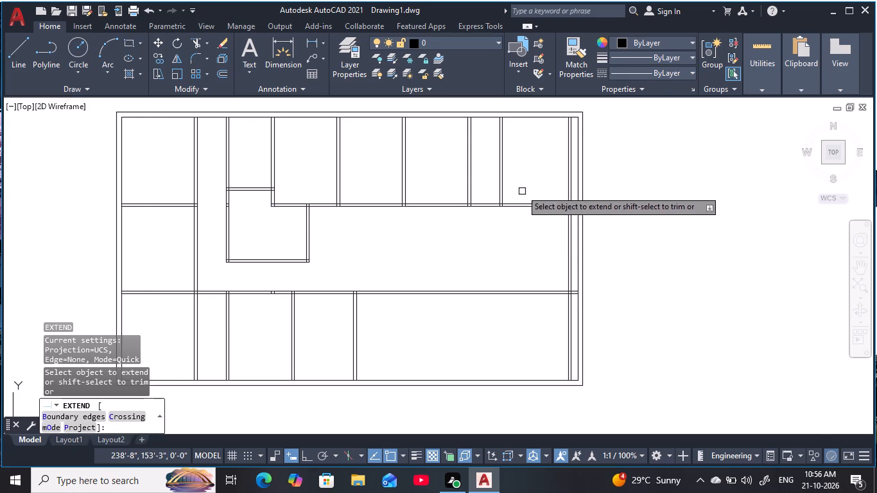
{"action": "left_click", "coordinate": [519, 187]}
{"action": "left_click", "coordinate": [487, 190]}
{"action": "left_click", "coordinate": [523, 243]}
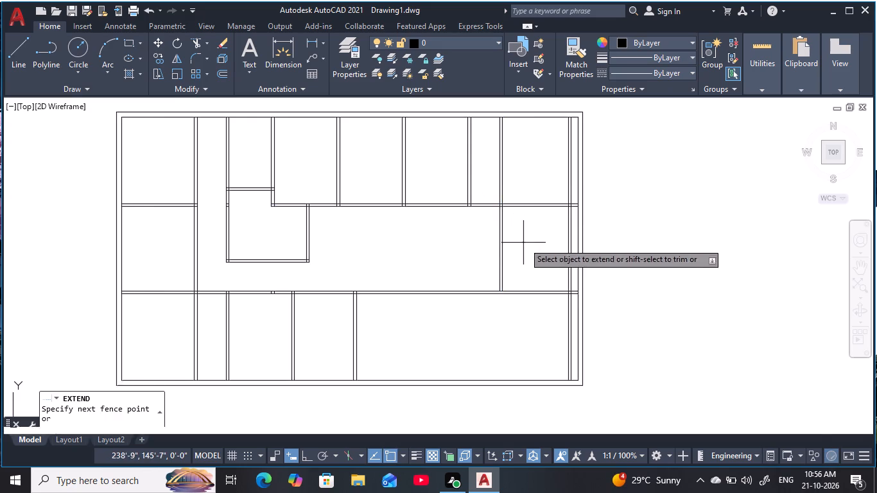
{"action": "left_click", "coordinate": [487, 254]}
{"action": "left_click", "coordinate": [530, 255]}
{"action": "left_click", "coordinate": [479, 263]}
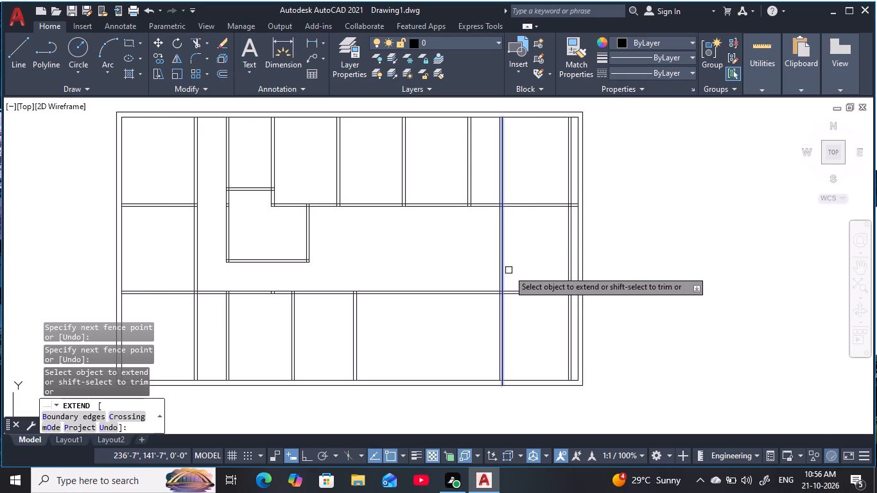
{"action": "middle_click_drag", "start_coordinate": [530, 264], "coordinate": [556, 253]}
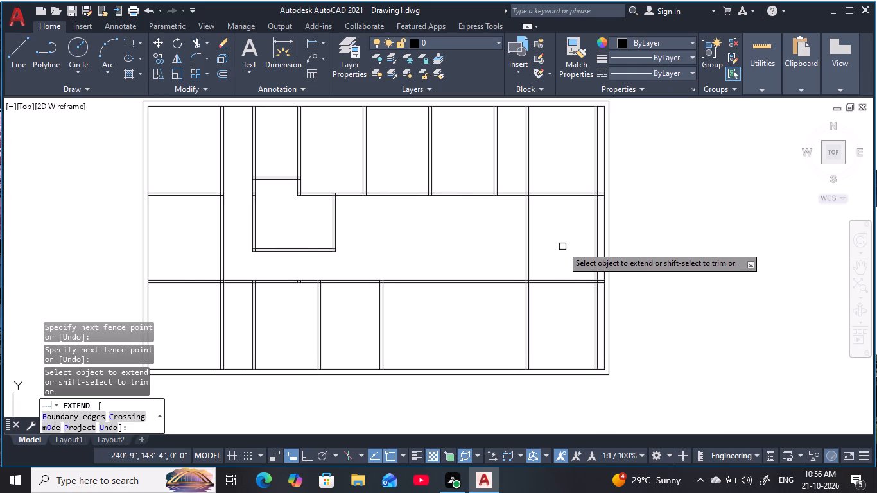
{"action": "key", "text": "Escape"}
{"action": "key", "text": "Escape"}
{"action": "key", "text": "Escape"}
{"action": "key", "text": "Escape"}
{"action": "key", "text": "Escape"}
{"action": "key", "text": "Escape"}
{"action": "key", "text": "Escape"}
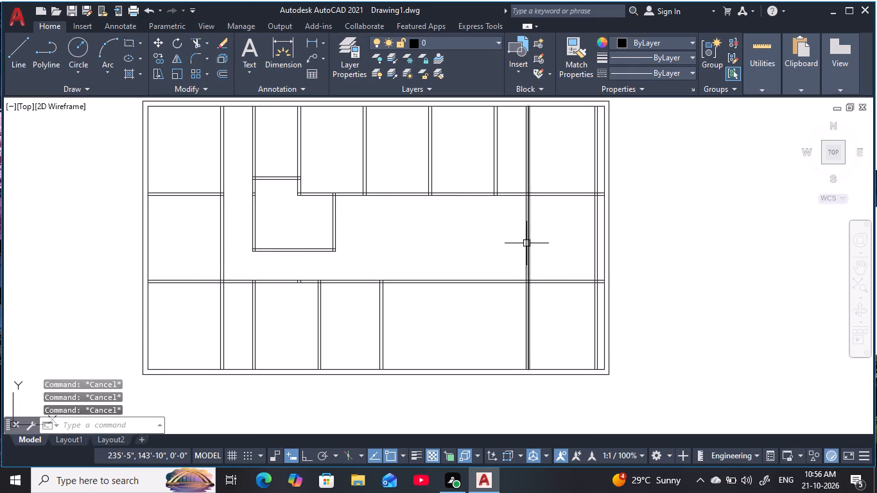
{"action": "key", "text": "Escape"}
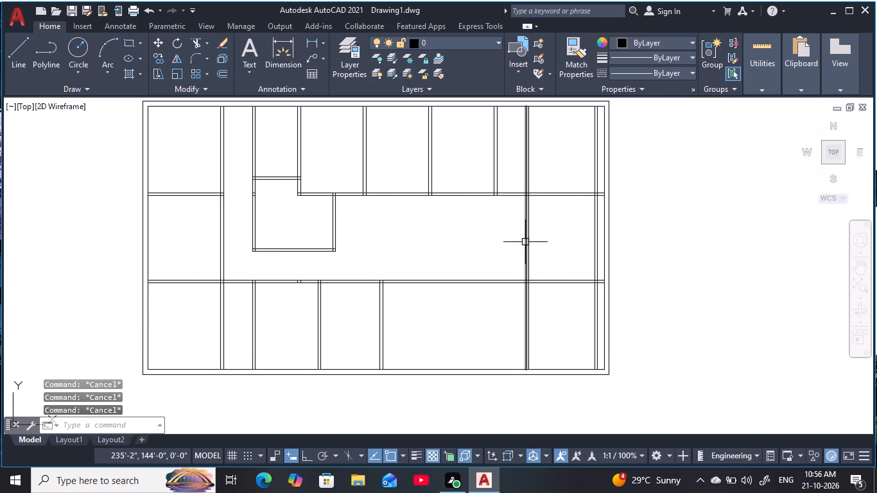
{"action": "key", "text": "Escape"}
{"action": "key", "text": "Escape"}
{"action": "key", "text": "Escape"}
{"action": "key", "text": "Escape"}
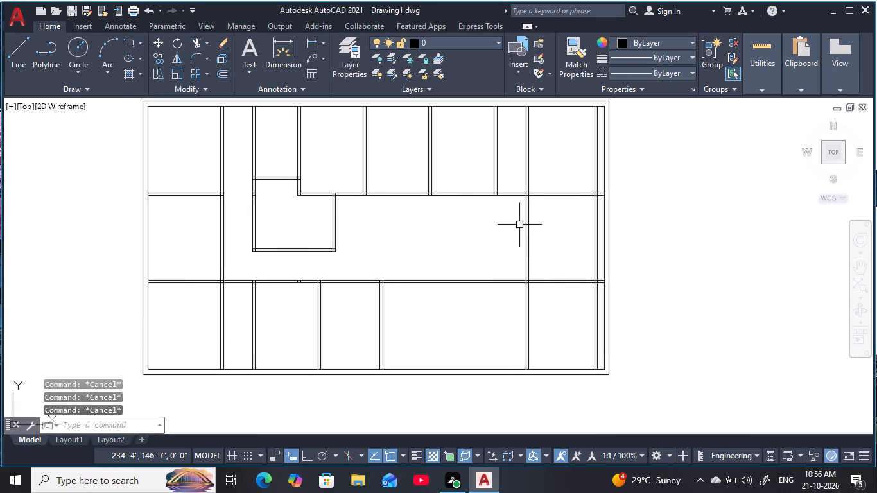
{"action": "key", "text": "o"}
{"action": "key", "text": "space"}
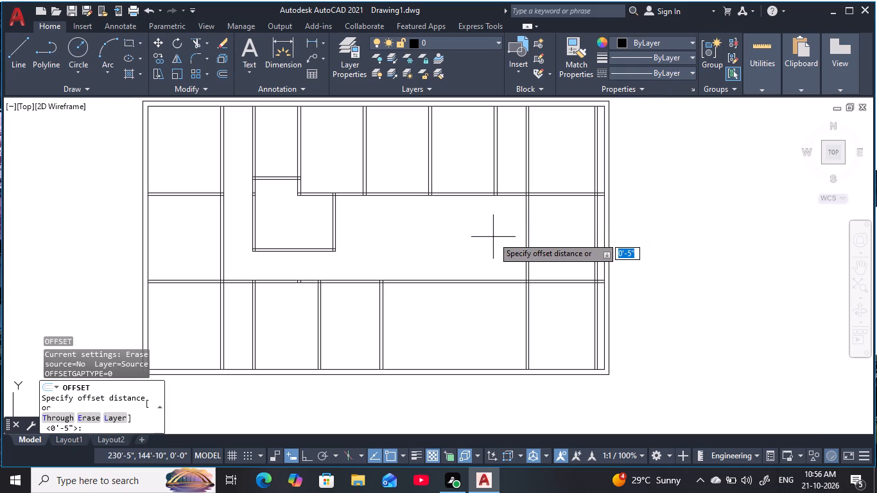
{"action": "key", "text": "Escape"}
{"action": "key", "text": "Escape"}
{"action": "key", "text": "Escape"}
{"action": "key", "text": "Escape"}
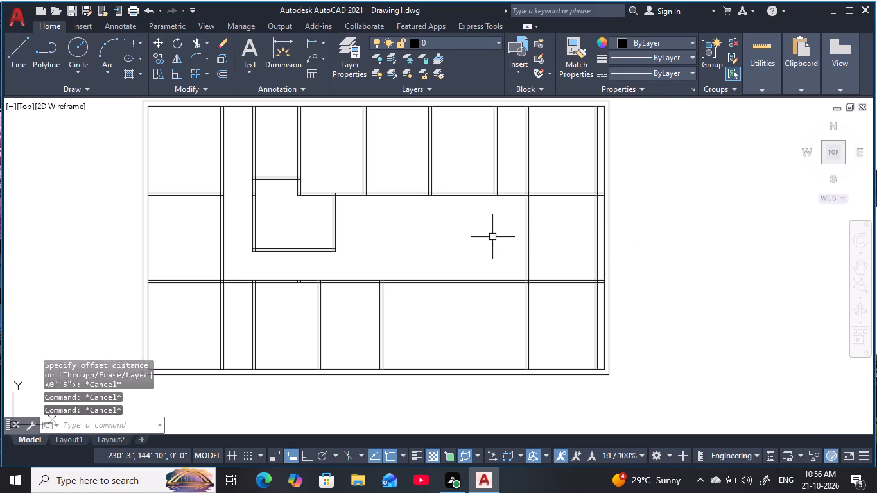
Extend both faces of the next top-row partition to the west south to the bottom outer wall's inner face.
{"action": "type", "text": "exx"}
{"action": "key", "text": "space"}
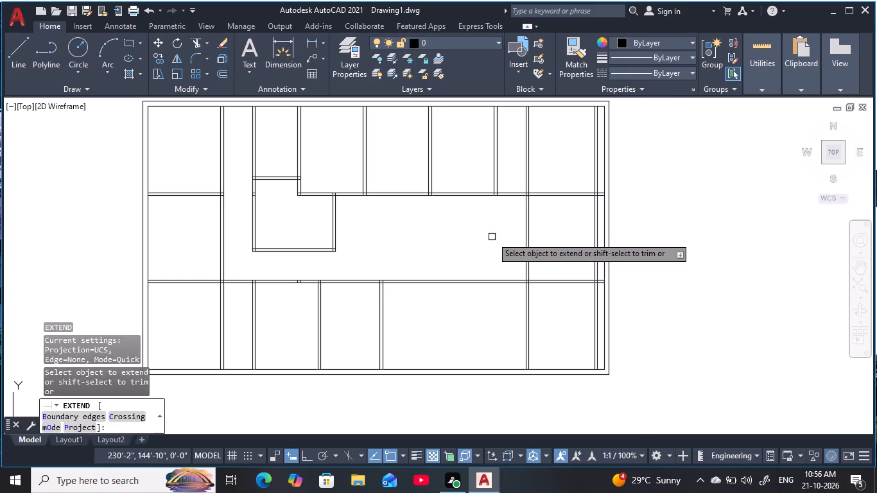
{"action": "key", "text": "Escape"}
{"action": "key", "text": "Escape"}
{"action": "key", "text": "Escape"}
{"action": "key", "text": "Escape"}
{"action": "type", "text": "ex"}
{"action": "key", "text": "space"}
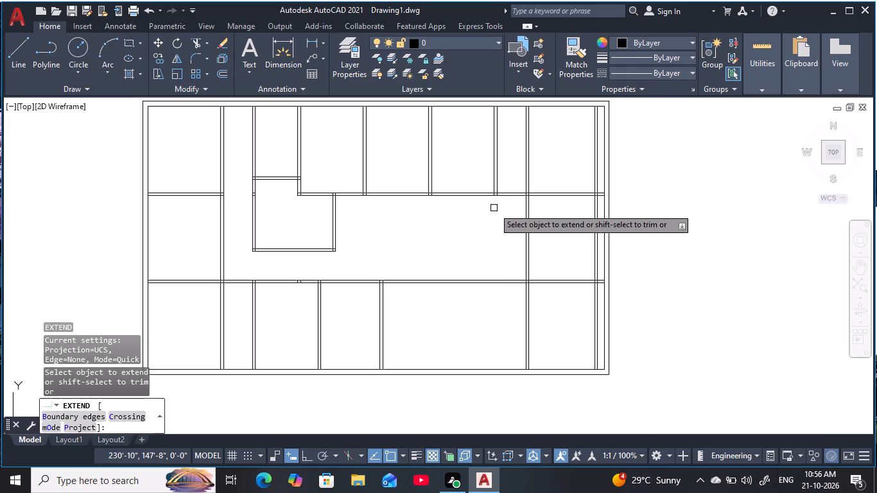
{"action": "left_click", "coordinate": [510, 176]}
{"action": "left_click", "coordinate": [488, 182]}
{"action": "left_click", "coordinate": [510, 239]}
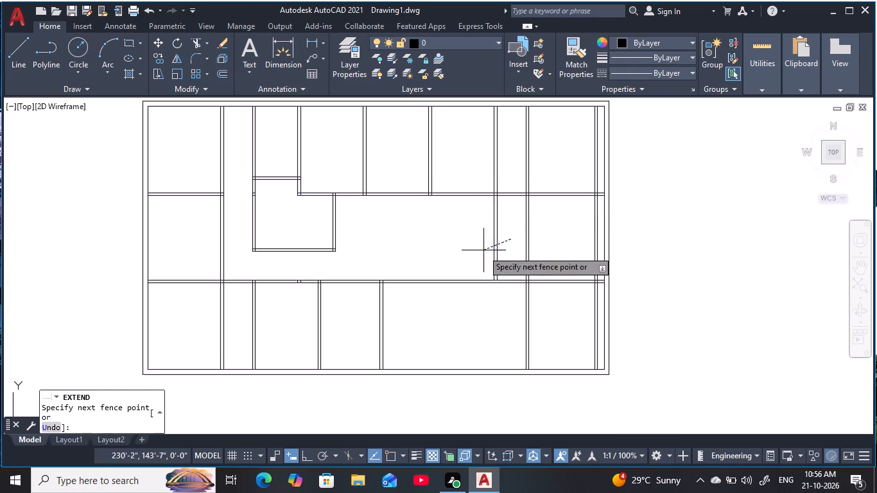
{"action": "left_click", "coordinate": [479, 254]}
{"action": "left_click", "coordinate": [505, 273]}
{"action": "left_click", "coordinate": [485, 273]}
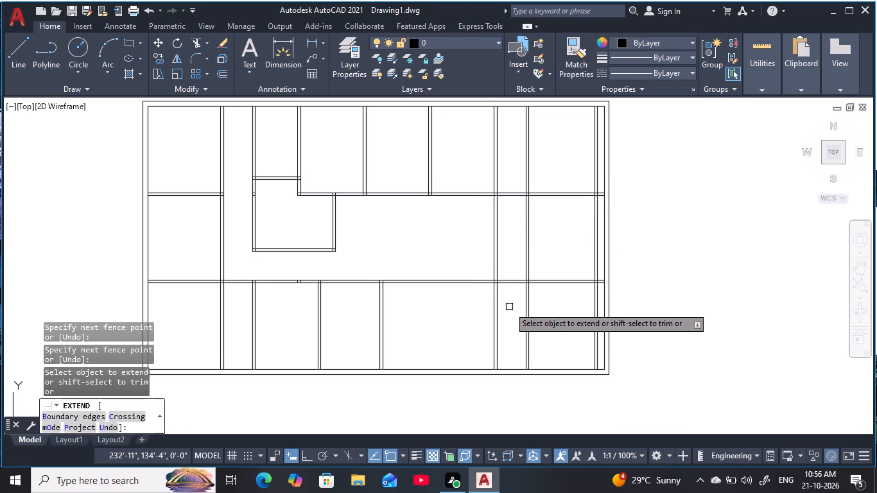
{"action": "key", "text": "Escape"}
{"action": "key", "text": "Escape"}
{"action": "key", "text": "Escape"}
{"action": "key", "text": "Escape"}
{"action": "key", "text": "Escape"}
{"action": "key", "text": "Escape"}
{"action": "key", "text": "Escape"}
{"action": "key", "text": "Escape"}
Offset the west face of the newly extended full-height partition 9'-5" to the west.
{"action": "middle_click_drag", "start_coordinate": [482, 245], "coordinate": [487, 248]}
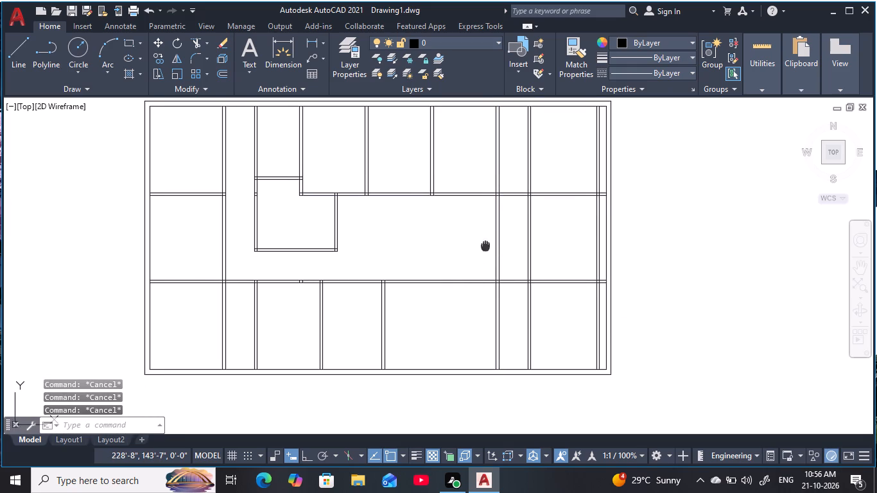
{"action": "middle_click_drag", "start_coordinate": [487, 248], "coordinate": [524, 273]}
{"action": "key", "text": "Escape"}
{"action": "key", "text": "Escape"}
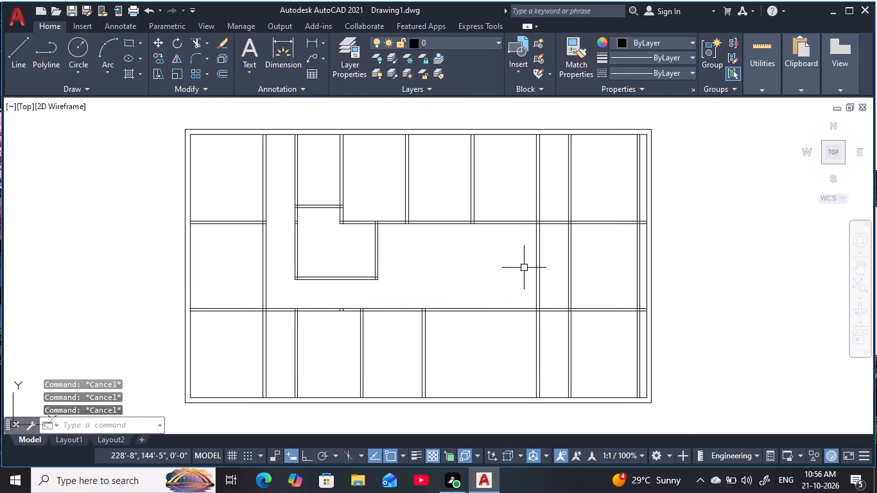
{"action": "key", "text": "Escape"}
{"action": "key", "text": "Escape"}
{"action": "key", "text": "Escape"}
{"action": "key", "text": "Escape"}
{"action": "key", "text": "Escape"}
{"action": "key", "text": "Escape"}
{"action": "key", "text": "Escape"}
{"action": "key", "text": "Escape"}
{"action": "key", "text": "Escape"}
{"action": "type", "text": "o"}
{"action": "key", "text": "space"}
{"action": "key", "text": "9"}
{"action": "key", "text": "apostrophe"}
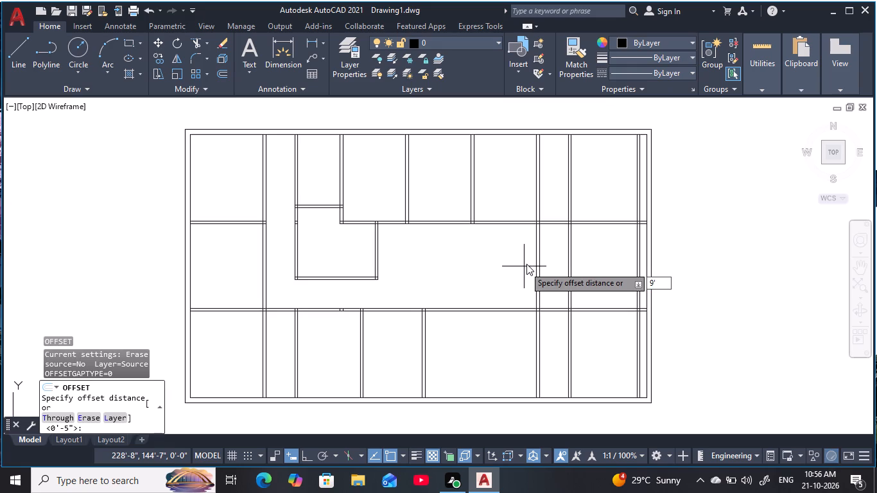
{"action": "type", "text": "5"}
{"action": "key", "text": "space"}
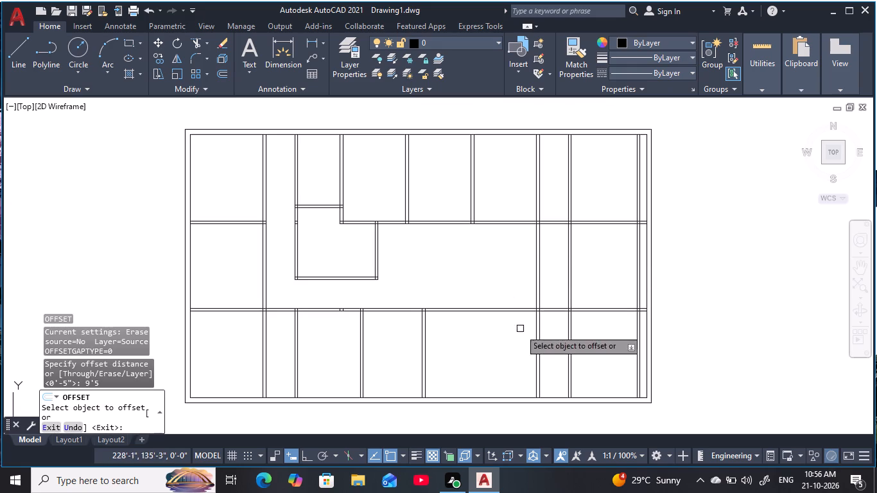
{"action": "left_click", "coordinate": [535, 344]}
{"action": "left_click", "coordinate": [456, 354]}
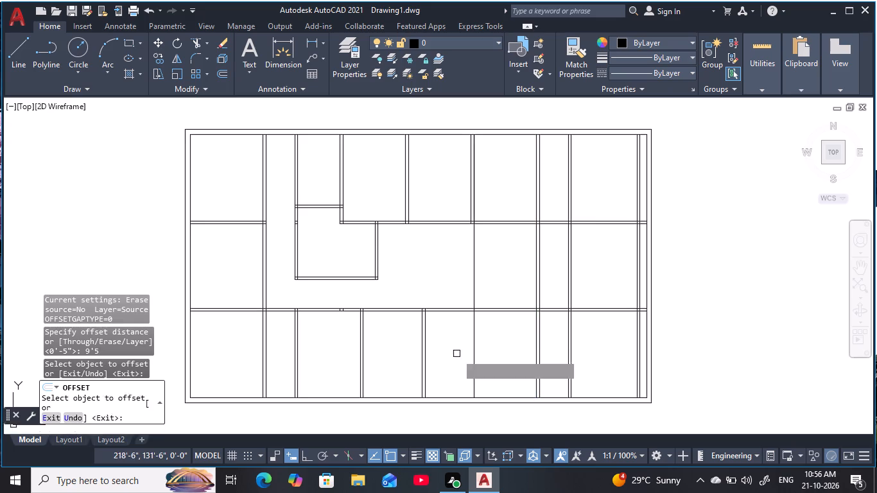
{"action": "key", "text": "Escape"}
Offset the new full-height vertical line 5" to the west to form a partition thickness.
{"action": "scroll", "coordinate": [469, 208], "scroll_direction": "up", "scroll_amount": 5}
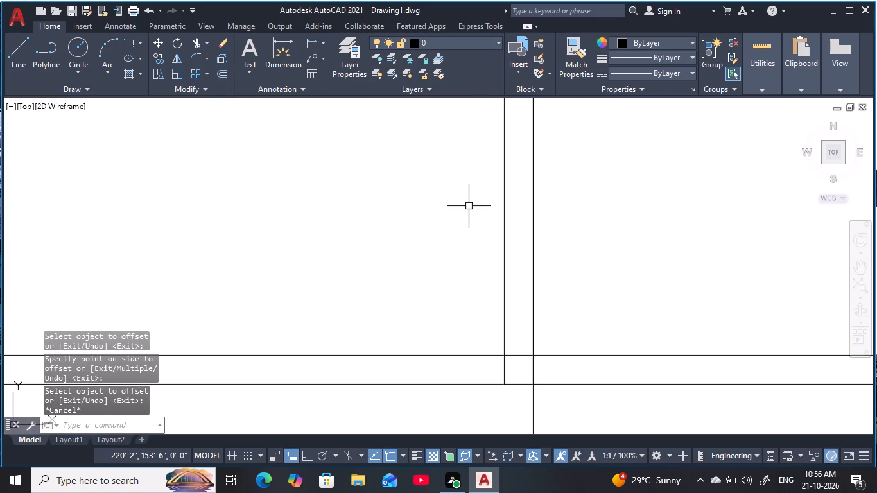
{"action": "scroll", "coordinate": [469, 206], "scroll_direction": "down", "scroll_amount": 6}
{"action": "key", "text": "Escape"}
{"action": "key", "text": "Escape"}
{"action": "key", "text": "Escape"}
{"action": "key", "text": "o"}
{"action": "key", "text": "space"}
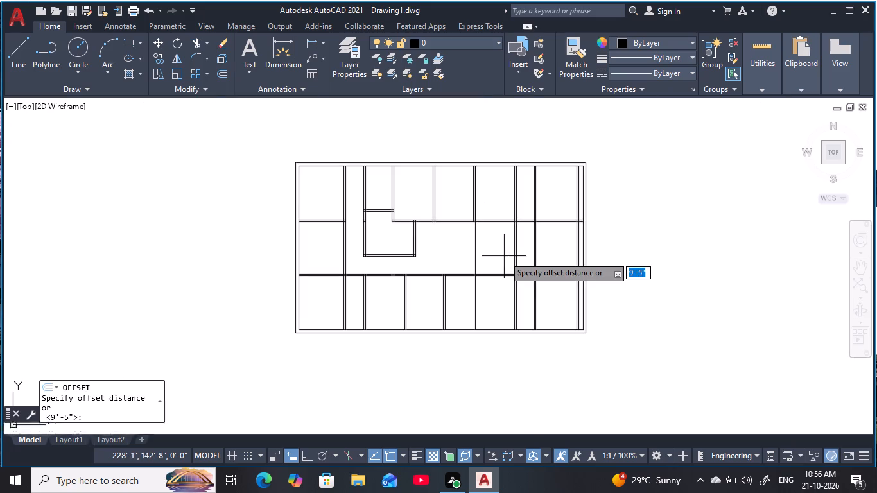
{"action": "type", "text": "5"}
{"action": "key", "text": "space"}
{"action": "left_click", "coordinate": [475, 305]}
{"action": "left_click", "coordinate": [451, 313]}
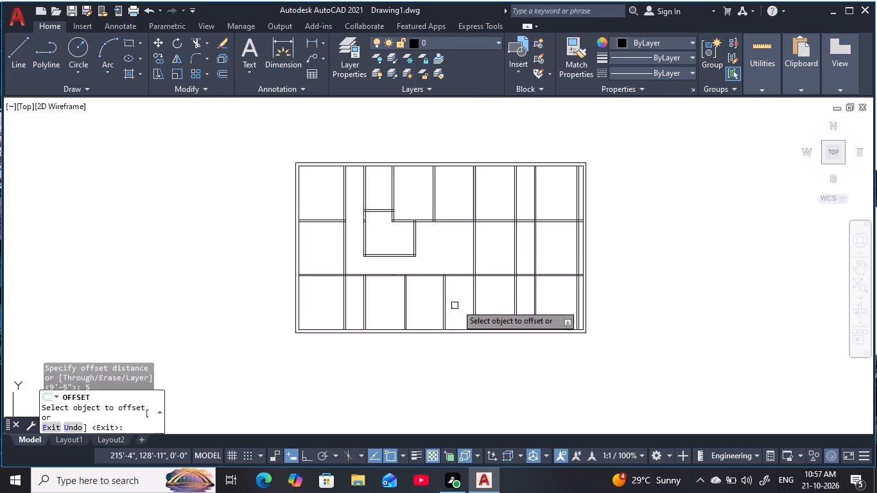
{"action": "key", "text": "Escape"}
{"action": "key", "text": "Escape"}
{"action": "key", "text": "Escape"}
{"action": "key", "text": "Escape"}
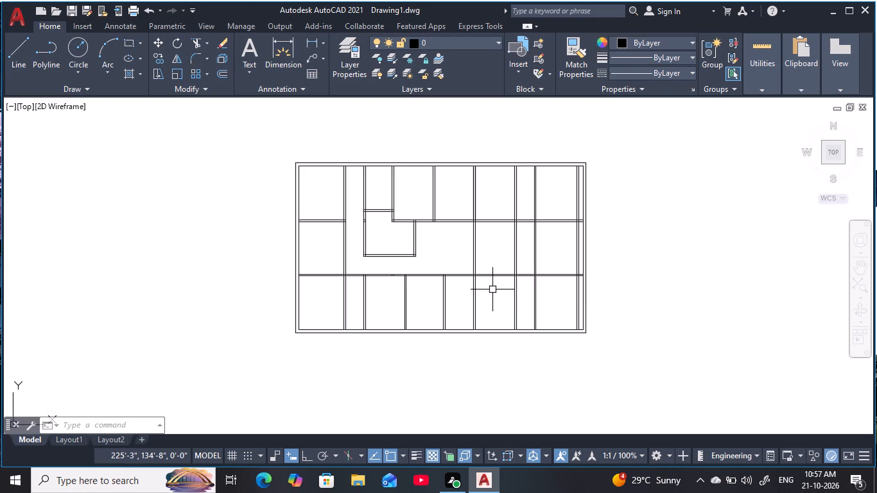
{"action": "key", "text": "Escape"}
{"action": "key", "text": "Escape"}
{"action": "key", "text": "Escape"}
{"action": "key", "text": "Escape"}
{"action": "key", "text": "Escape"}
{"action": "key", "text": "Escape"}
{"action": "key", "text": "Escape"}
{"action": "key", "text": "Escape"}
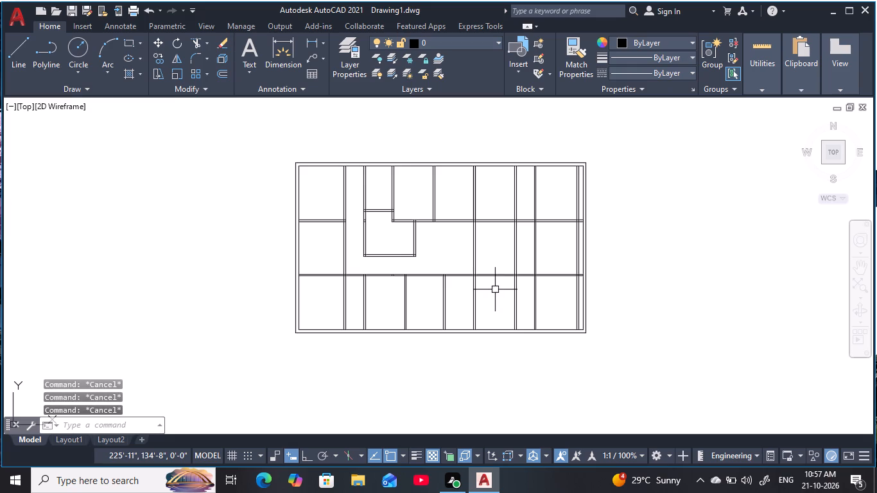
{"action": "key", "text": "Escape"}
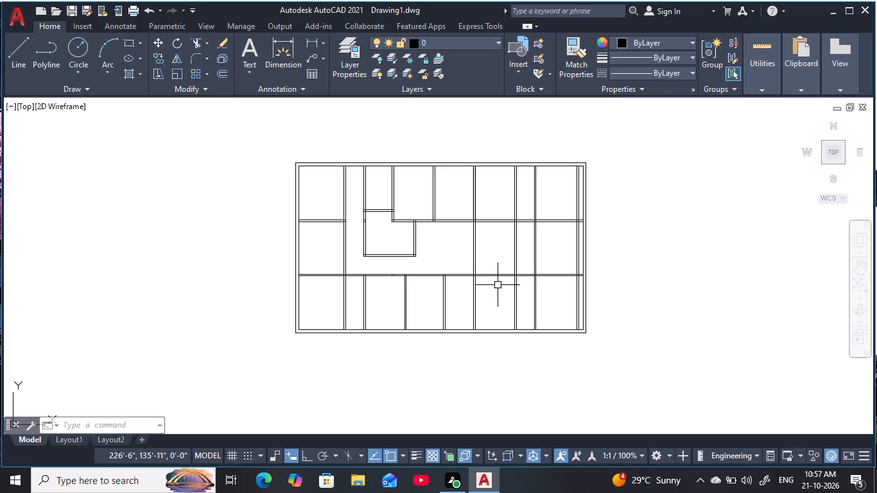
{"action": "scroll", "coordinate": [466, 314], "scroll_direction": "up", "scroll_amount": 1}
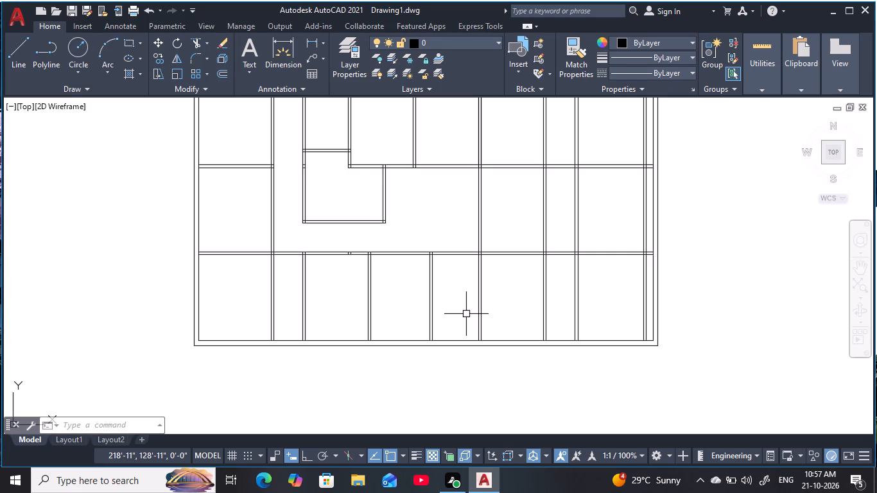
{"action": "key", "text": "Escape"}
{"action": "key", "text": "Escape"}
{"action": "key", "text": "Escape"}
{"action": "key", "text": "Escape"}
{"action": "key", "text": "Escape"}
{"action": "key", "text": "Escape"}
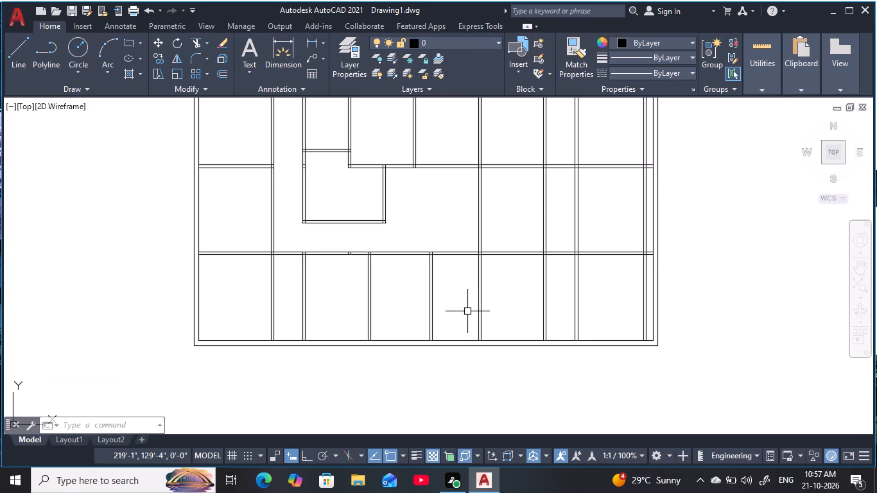
Measure the vertical offset between the small top room's south partition and the lower end of its east partition.
{"action": "scroll", "coordinate": [310, 151], "scroll_direction": "up", "scroll_amount": 3}
{"action": "middle_click_drag", "start_coordinate": [318, 189], "coordinate": [313, 198]}
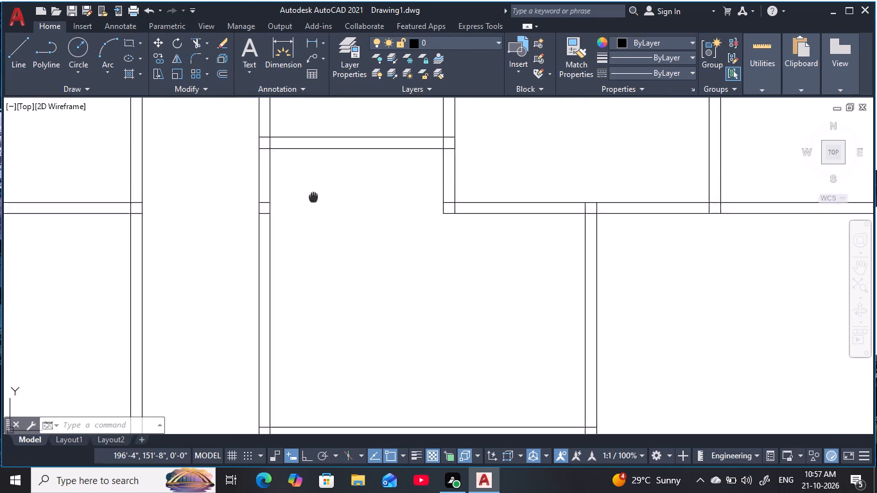
{"action": "middle_click_drag", "start_coordinate": [313, 198], "coordinate": [300, 209]}
{"action": "key", "text": "Escape"}
{"action": "key", "text": "Escape"}
{"action": "key", "text": "Escape"}
{"action": "key", "text": "d"}
{"action": "key", "text": "l"}
{"action": "type", "text": "i"}
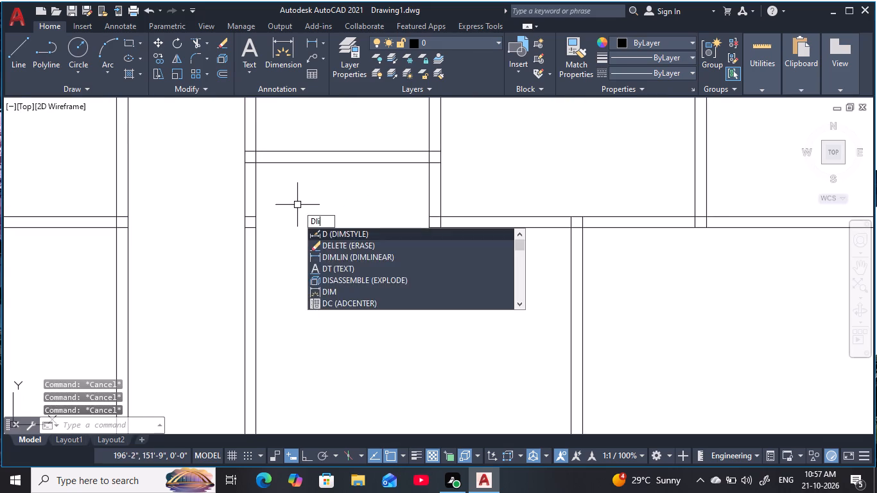
{"action": "key", "text": "space"}
{"action": "left_click", "coordinate": [429, 229]}
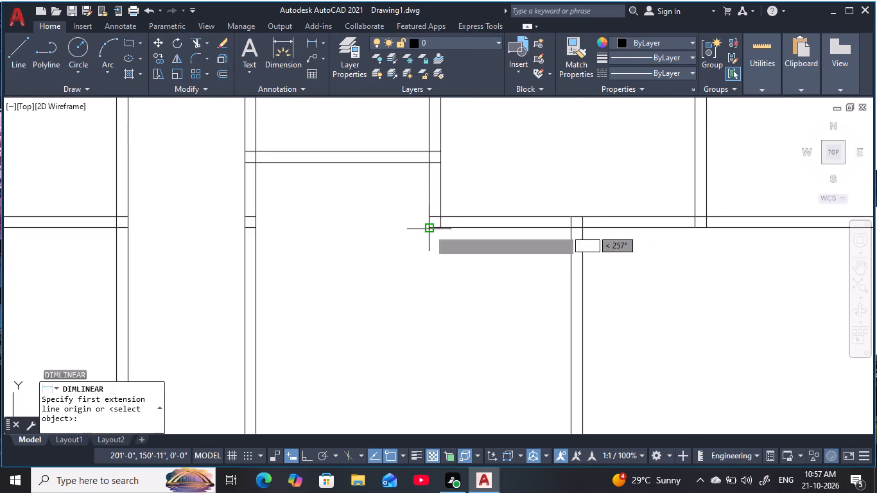
{"action": "left_click", "coordinate": [432, 164]}
{"action": "key", "text": "Escape"}
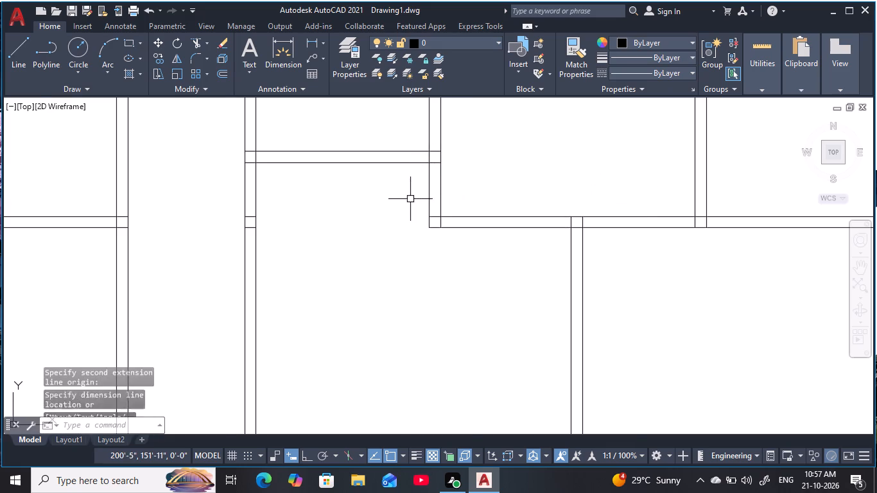
{"action": "key", "text": "Escape"}
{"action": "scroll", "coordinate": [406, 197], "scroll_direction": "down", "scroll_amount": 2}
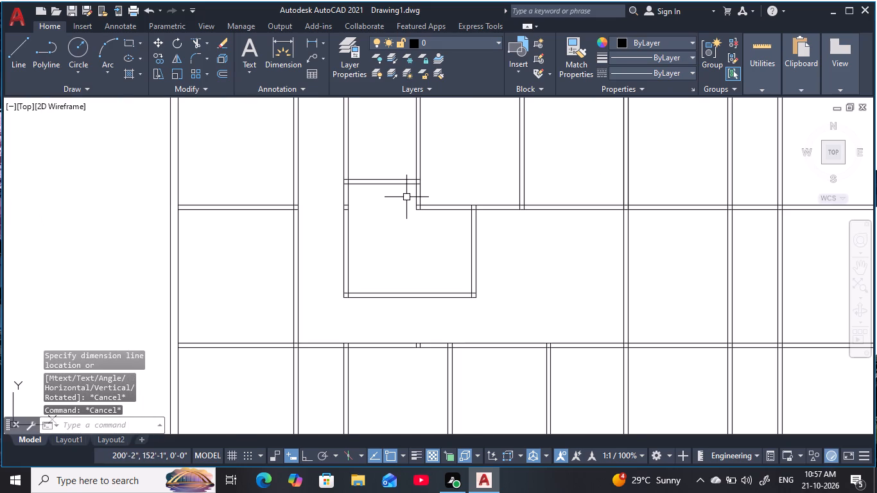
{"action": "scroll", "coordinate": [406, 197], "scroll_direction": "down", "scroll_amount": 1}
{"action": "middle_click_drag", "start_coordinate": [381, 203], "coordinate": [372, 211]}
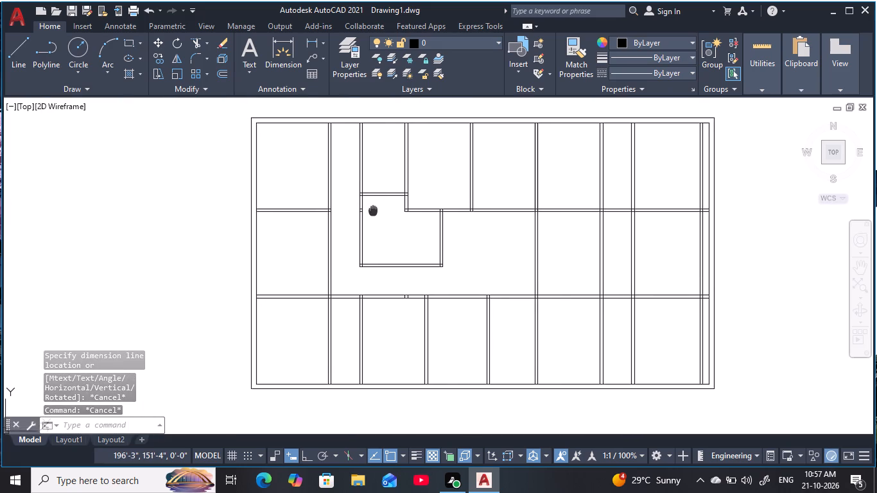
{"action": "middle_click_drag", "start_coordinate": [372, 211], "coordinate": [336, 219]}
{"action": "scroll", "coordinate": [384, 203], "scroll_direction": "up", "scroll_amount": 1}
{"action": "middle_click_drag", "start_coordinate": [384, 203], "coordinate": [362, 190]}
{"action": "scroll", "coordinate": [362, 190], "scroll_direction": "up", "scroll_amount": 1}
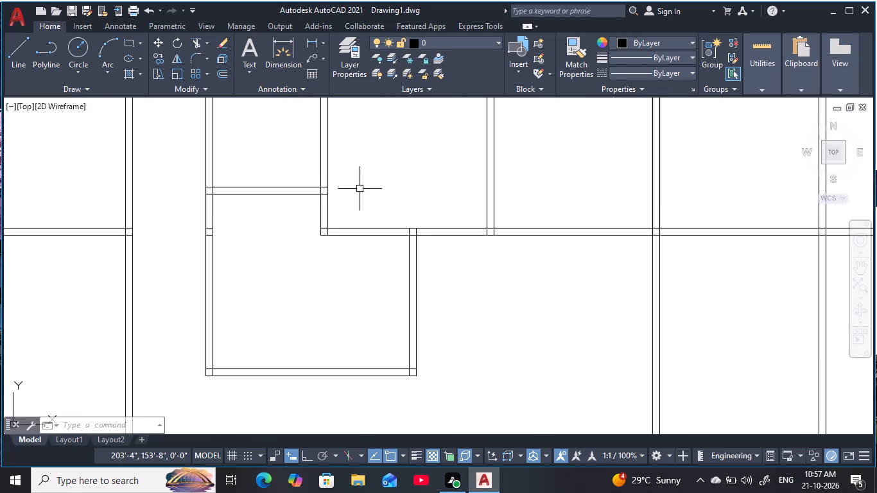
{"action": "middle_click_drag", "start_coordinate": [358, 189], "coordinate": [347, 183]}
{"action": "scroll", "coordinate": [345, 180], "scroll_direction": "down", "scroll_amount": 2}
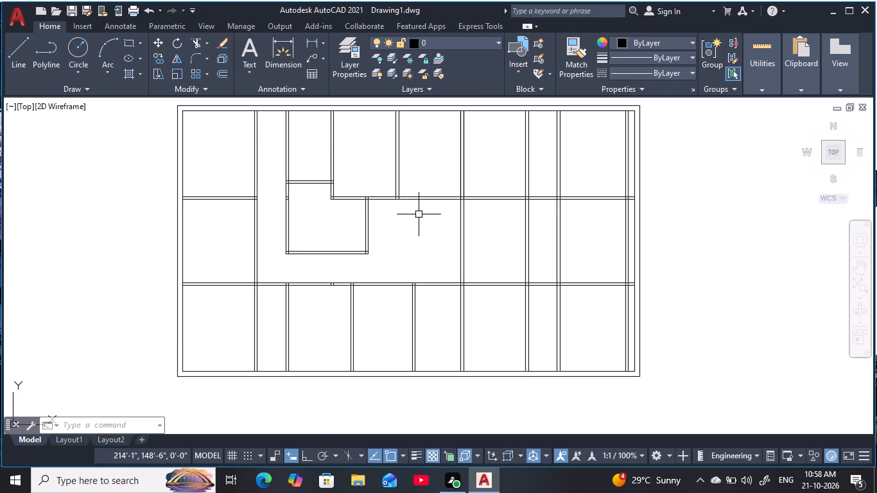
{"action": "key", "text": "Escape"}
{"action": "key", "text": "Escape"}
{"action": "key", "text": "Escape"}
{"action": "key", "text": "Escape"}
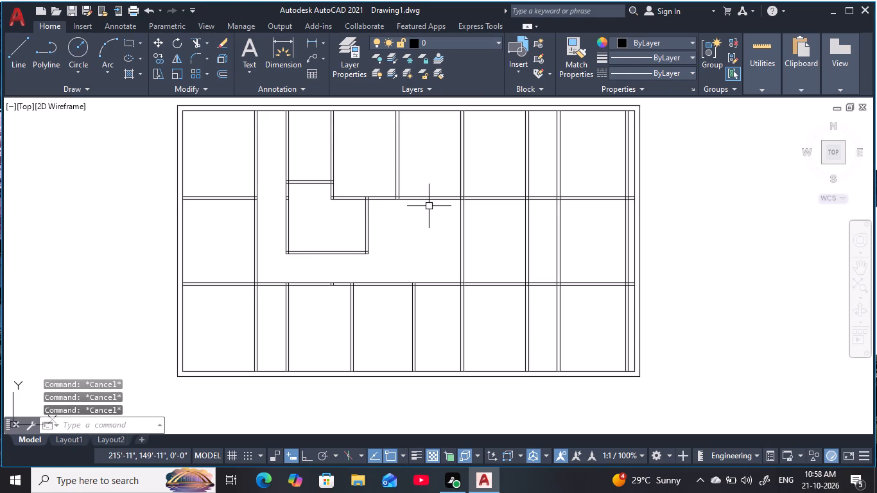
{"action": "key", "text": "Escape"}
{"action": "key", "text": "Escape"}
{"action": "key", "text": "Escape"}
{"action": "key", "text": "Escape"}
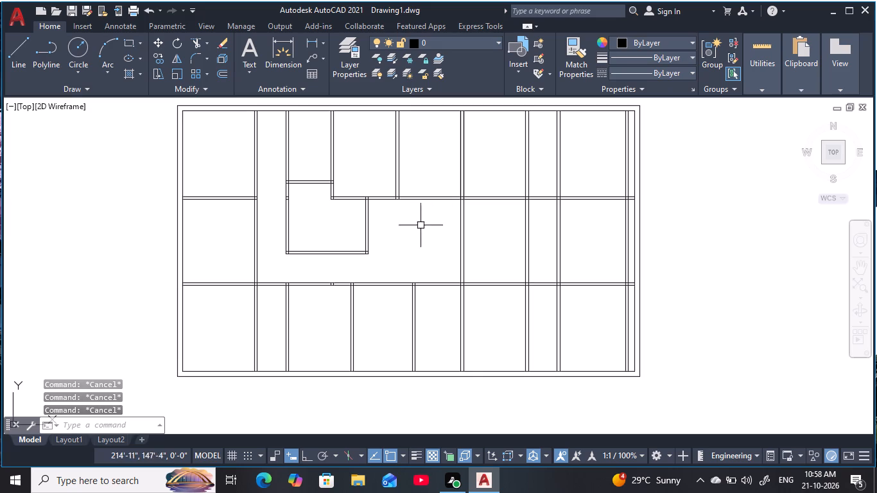
Extend both faces of the central room's south partition east to the new full-height partition's west face.
{"action": "middle_click_drag", "start_coordinate": [391, 246], "coordinate": [397, 225]}
{"action": "scroll", "coordinate": [397, 225], "scroll_direction": "up", "scroll_amount": 1}
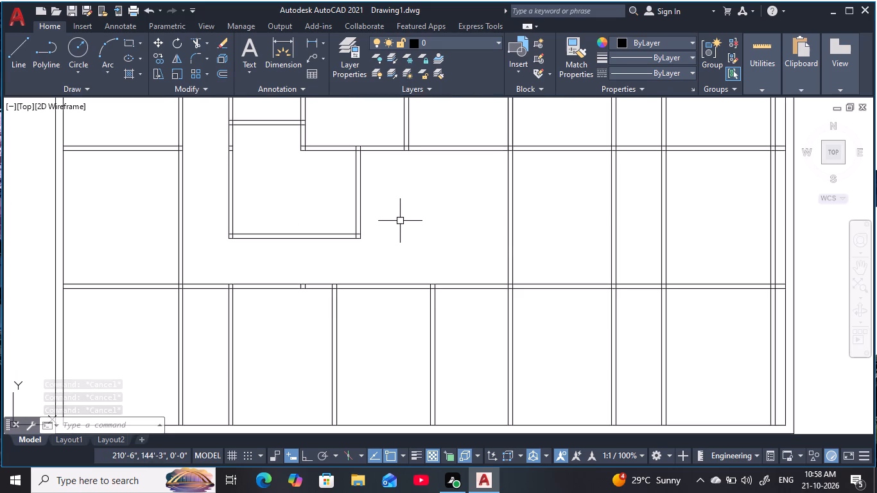
{"action": "type", "text": "ex"}
{"action": "key", "text": "space"}
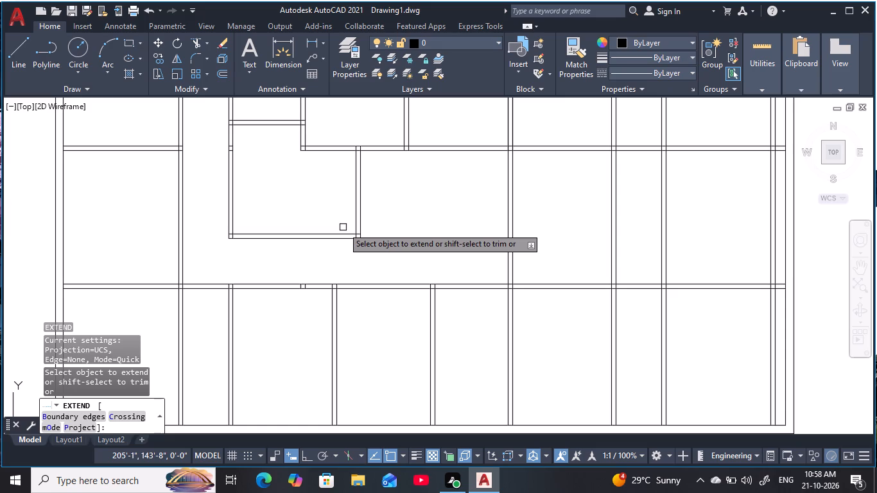
{"action": "middle_click_drag", "start_coordinate": [343, 202], "coordinate": [343, 209]}
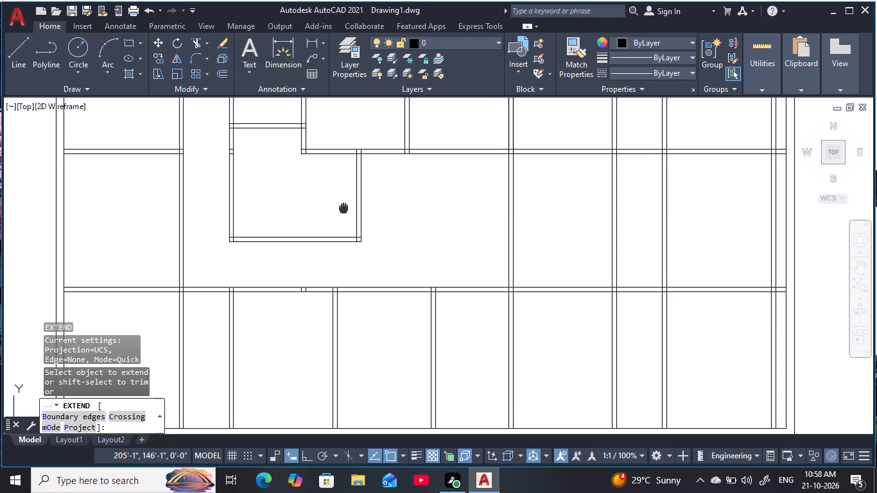
{"action": "middle_click_drag", "start_coordinate": [343, 209], "coordinate": [345, 225]}
{"action": "left_click", "coordinate": [326, 259]}
{"action": "left_click", "coordinate": [331, 256]}
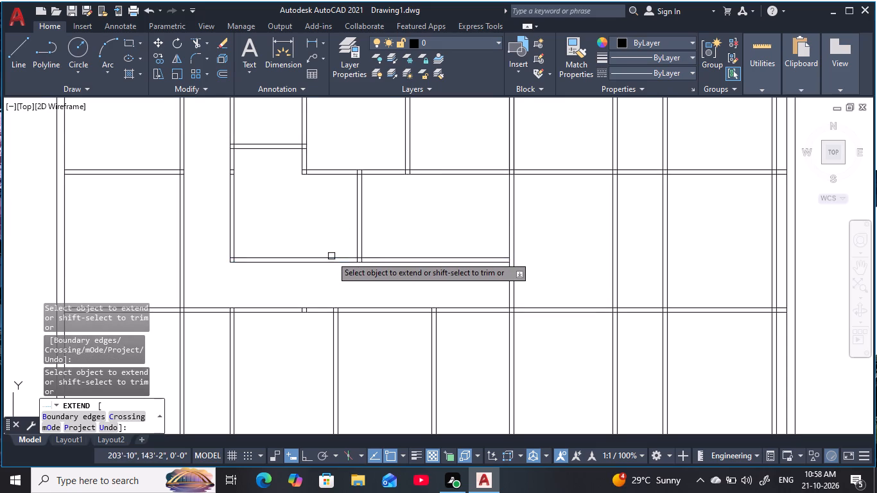
{"action": "middle_click_drag", "start_coordinate": [406, 238], "coordinate": [404, 255]}
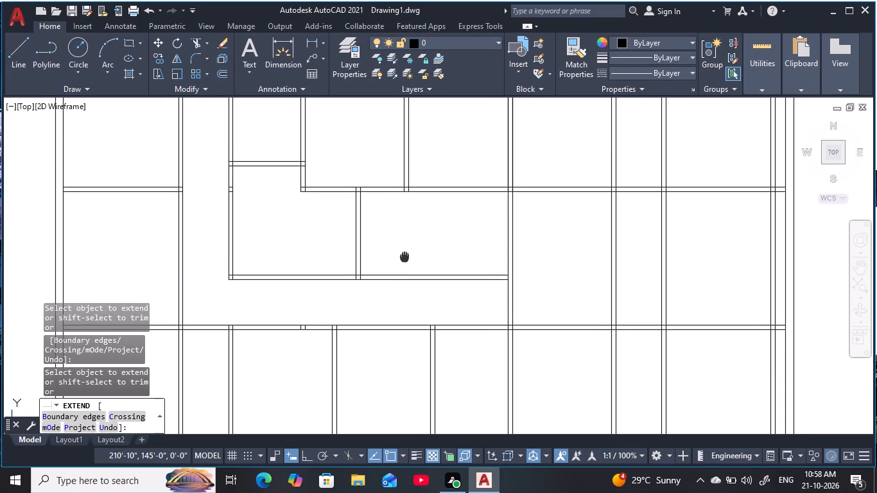
{"action": "middle_click_drag", "start_coordinate": [404, 255], "coordinate": [404, 256]}
{"action": "scroll", "coordinate": [403, 256], "scroll_direction": "down", "scroll_amount": 1}
{"action": "middle_click_drag", "start_coordinate": [402, 254], "coordinate": [382, 254]}
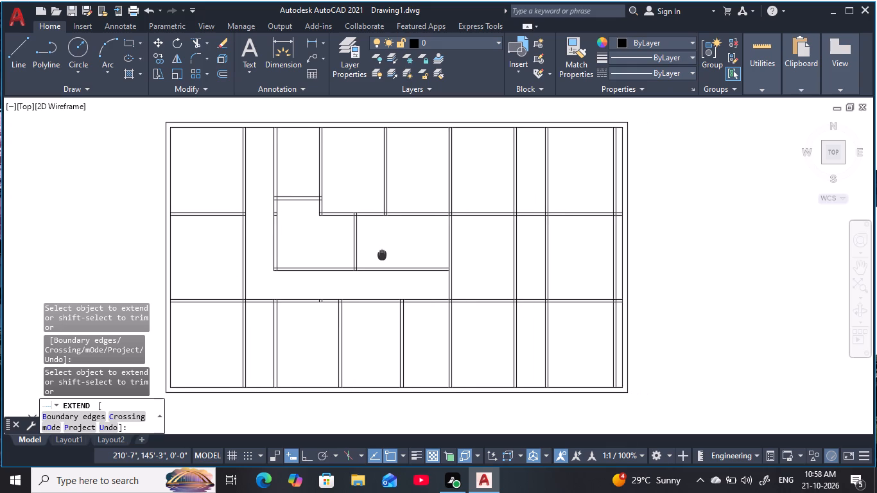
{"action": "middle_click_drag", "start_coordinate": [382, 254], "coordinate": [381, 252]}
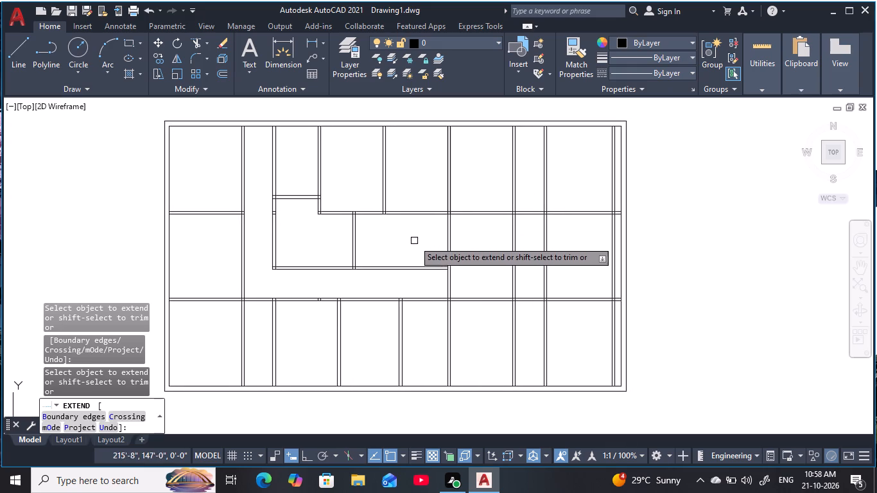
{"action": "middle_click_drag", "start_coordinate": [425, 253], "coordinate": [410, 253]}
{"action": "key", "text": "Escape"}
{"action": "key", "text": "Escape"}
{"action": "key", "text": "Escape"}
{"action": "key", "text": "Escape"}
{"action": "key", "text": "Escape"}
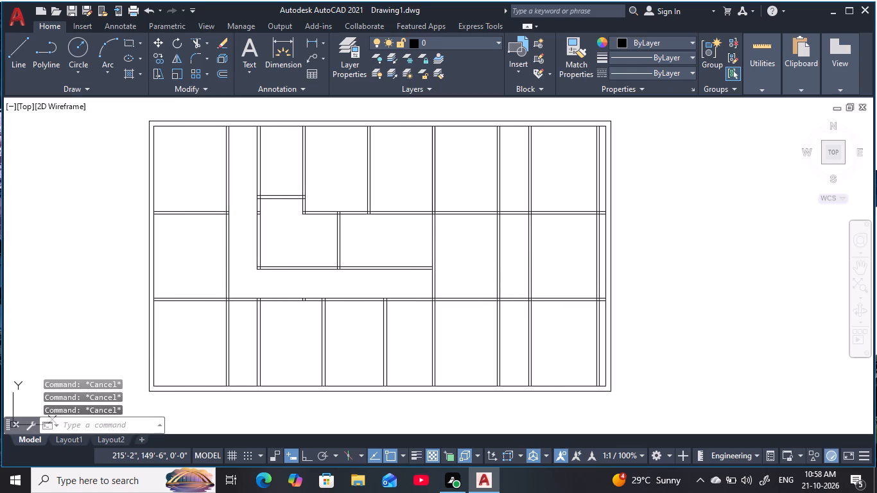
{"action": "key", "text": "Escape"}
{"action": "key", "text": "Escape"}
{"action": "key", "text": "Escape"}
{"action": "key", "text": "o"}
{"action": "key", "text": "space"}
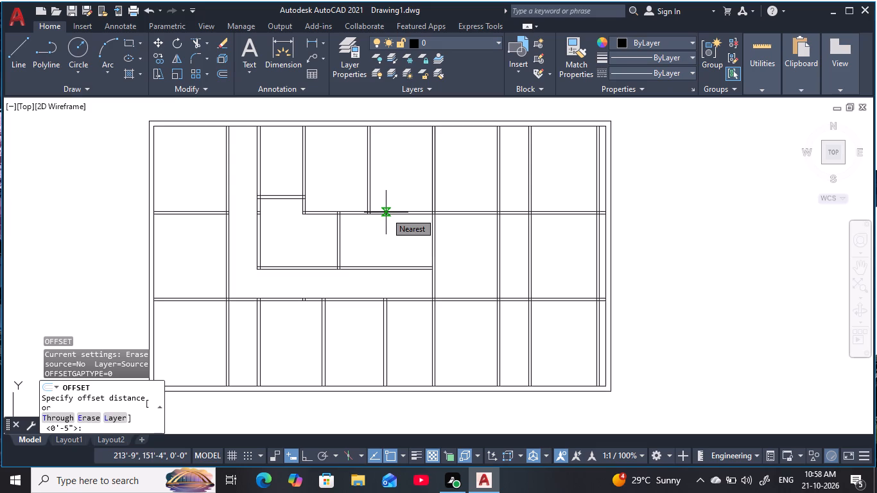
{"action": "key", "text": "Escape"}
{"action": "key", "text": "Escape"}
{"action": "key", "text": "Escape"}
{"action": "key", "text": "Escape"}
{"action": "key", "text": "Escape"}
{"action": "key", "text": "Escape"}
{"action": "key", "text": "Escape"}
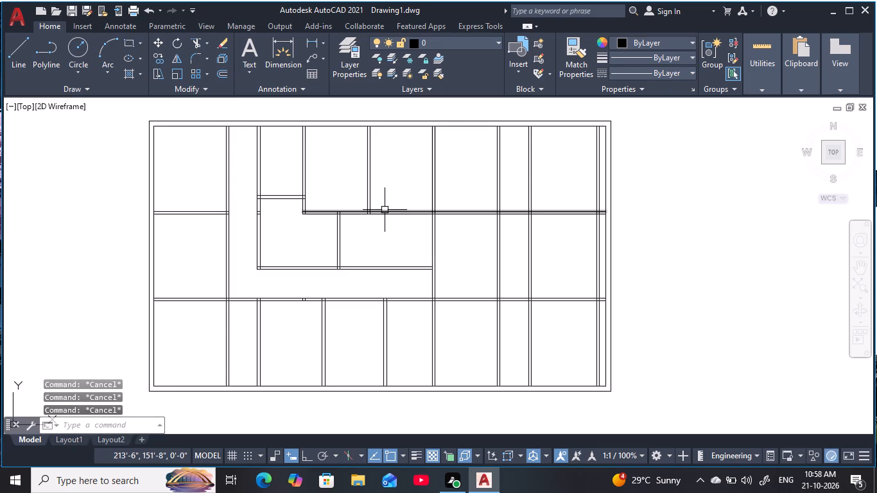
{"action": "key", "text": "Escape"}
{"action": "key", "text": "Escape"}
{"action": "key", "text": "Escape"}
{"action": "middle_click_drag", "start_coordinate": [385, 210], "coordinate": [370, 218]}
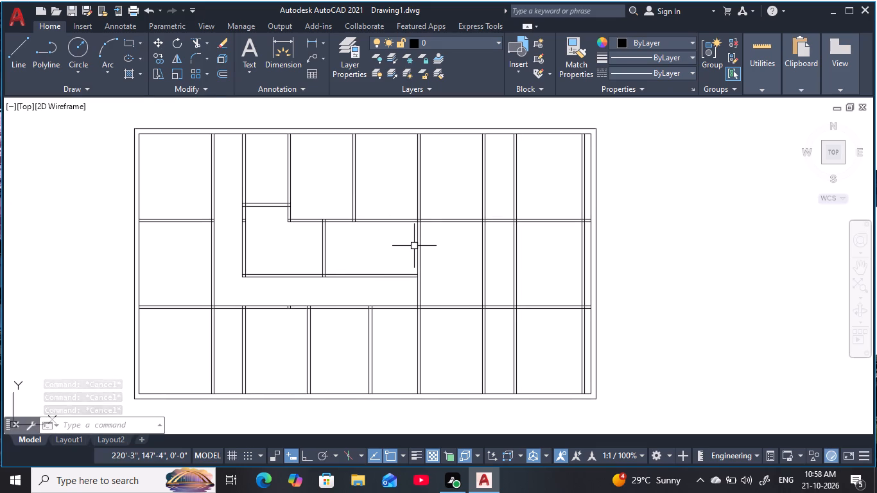
Extend both faces of the central room's south partition east across one full-height partition to the west face of the next one.
{"action": "scroll", "coordinate": [414, 246], "scroll_direction": "up", "scroll_amount": 1}
{"action": "key", "text": "Escape"}
{"action": "key", "text": "Escape"}
{"action": "key", "text": "Escape"}
{"action": "key", "text": "Escape"}
{"action": "key", "text": "Escape"}
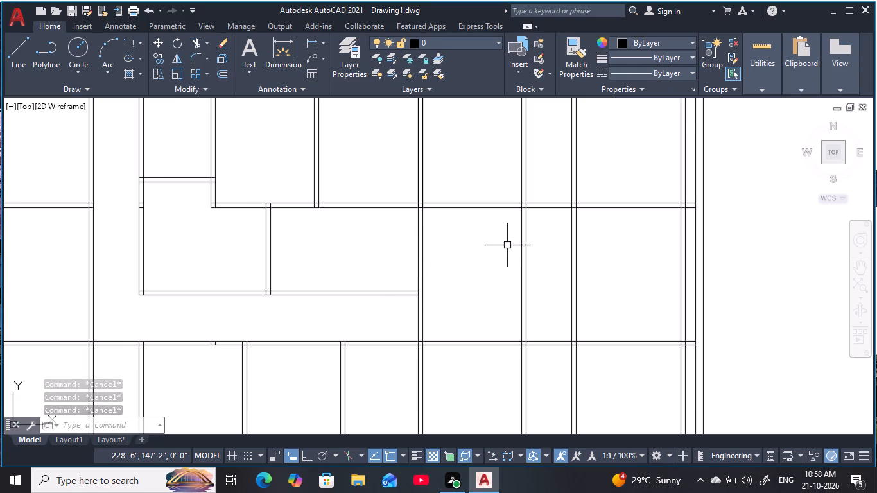
{"action": "key", "text": "Escape"}
{"action": "key", "text": "Escape"}
{"action": "key", "text": "Escape"}
{"action": "key", "text": "Escape"}
{"action": "key", "text": "Escape"}
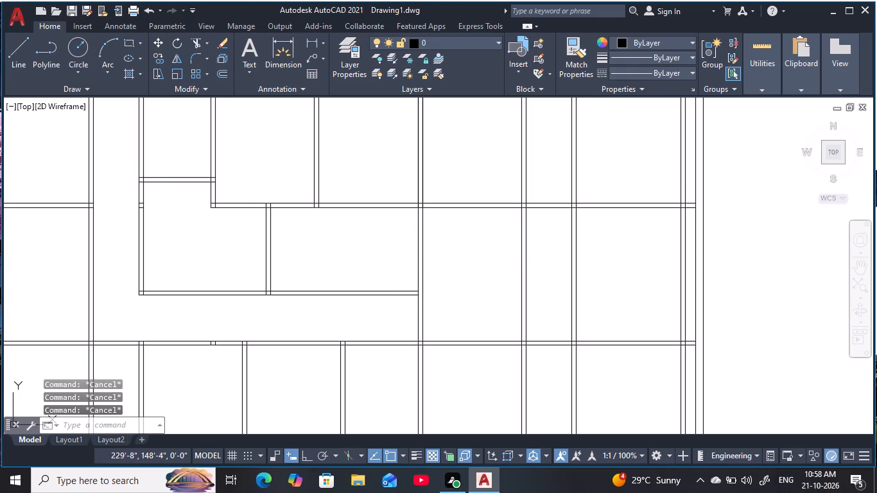
{"action": "type", "text": "ex"}
{"action": "key", "text": "space"}
{"action": "left_click", "coordinate": [378, 266]}
{"action": "left_click", "coordinate": [380, 311]}
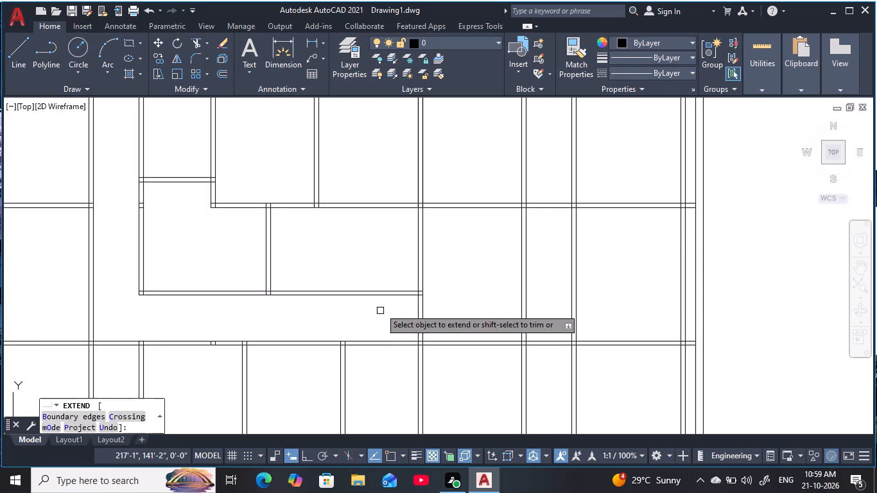
{"action": "left_click", "coordinate": [379, 274]}
{"action": "left_click", "coordinate": [391, 320]}
{"action": "key", "text": "Escape"}
{"action": "key", "text": "Escape"}
{"action": "key", "text": "Escape"}
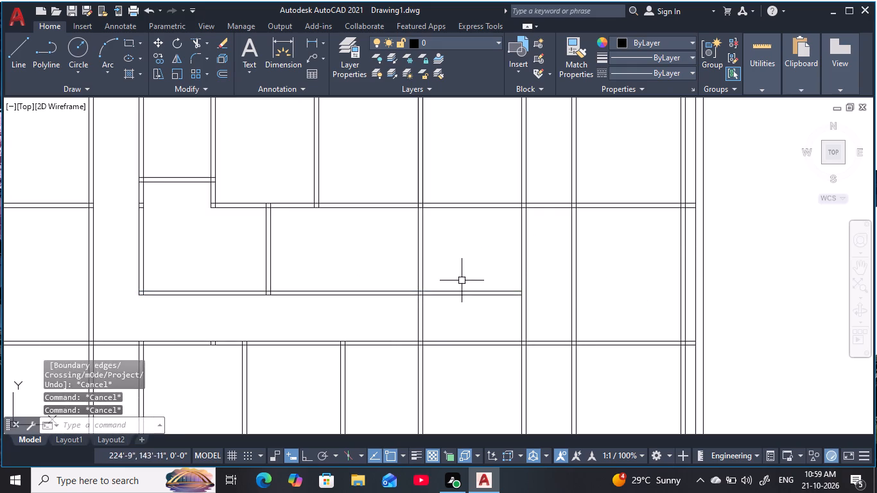
{"action": "key", "text": "Escape"}
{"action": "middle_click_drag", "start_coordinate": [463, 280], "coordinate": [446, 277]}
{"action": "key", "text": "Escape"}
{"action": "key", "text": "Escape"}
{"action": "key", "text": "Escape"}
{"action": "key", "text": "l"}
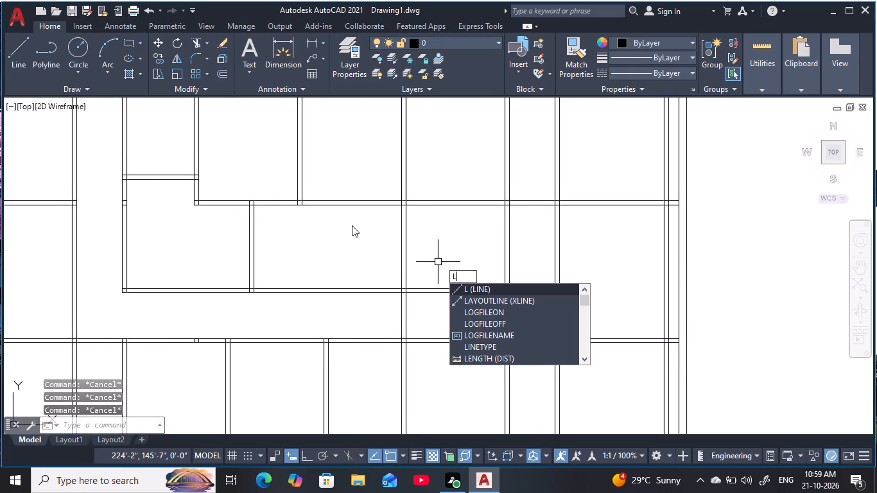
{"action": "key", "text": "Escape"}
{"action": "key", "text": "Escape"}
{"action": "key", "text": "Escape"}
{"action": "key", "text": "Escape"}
Offset the east face of the top partition just east of the small top room 6" to the east.
{"action": "type", "text": "o"}
{"action": "key", "text": "space"}
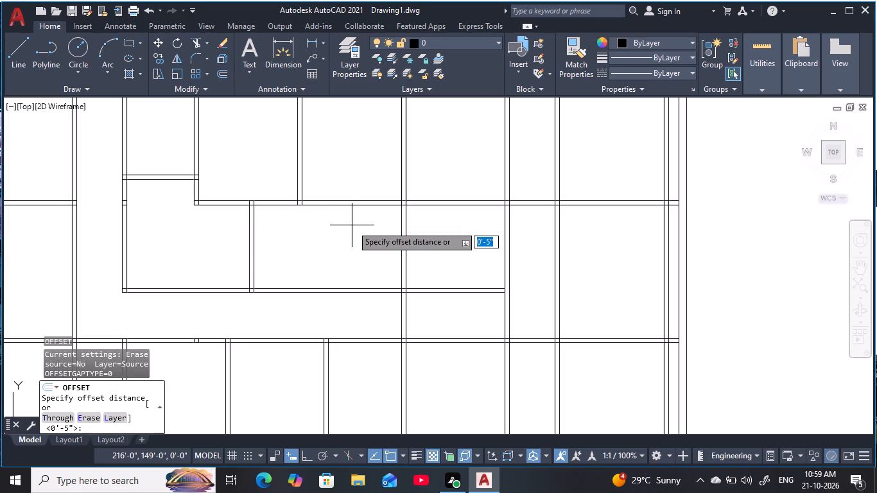
{"action": "type", "text": "6"}
{"action": "key", "text": "space"}
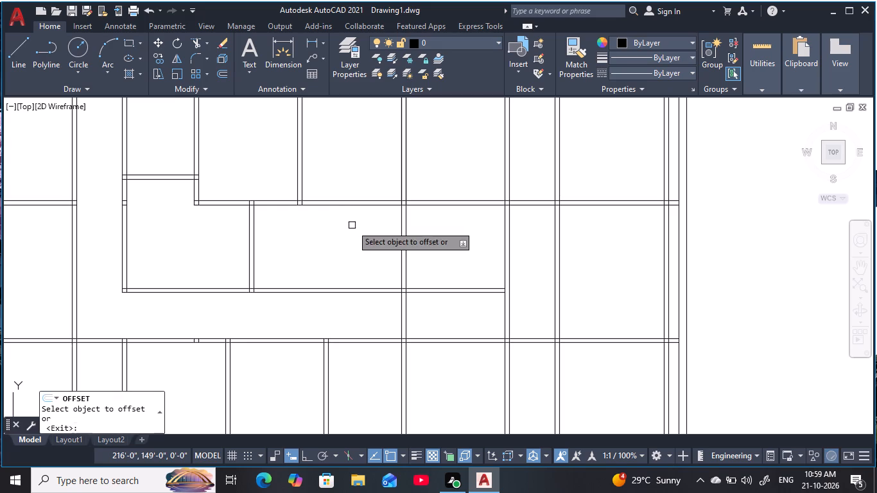
{"action": "left_click", "coordinate": [304, 189]}
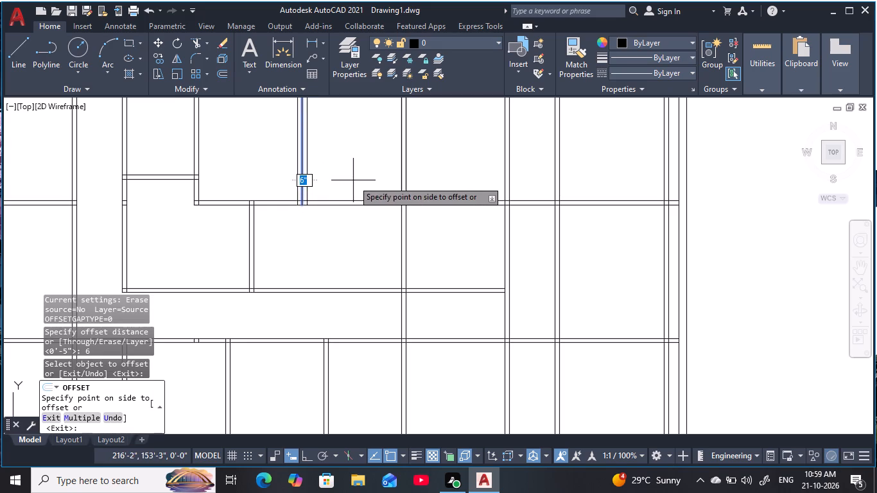
{"action": "left_click", "coordinate": [353, 180]}
{"action": "key", "text": "Escape"}
{"action": "key", "text": "Escape"}
{"action": "key", "text": "Escape"}
{"action": "key", "text": "Escape"}
{"action": "key", "text": "Escape"}
Offset the new 6" line 3' to the east to mark the door opening width.
{"action": "type", "text": "o 3"}
{"action": "key", "text": "apostrophe"}
{"action": "key", "text": "space"}
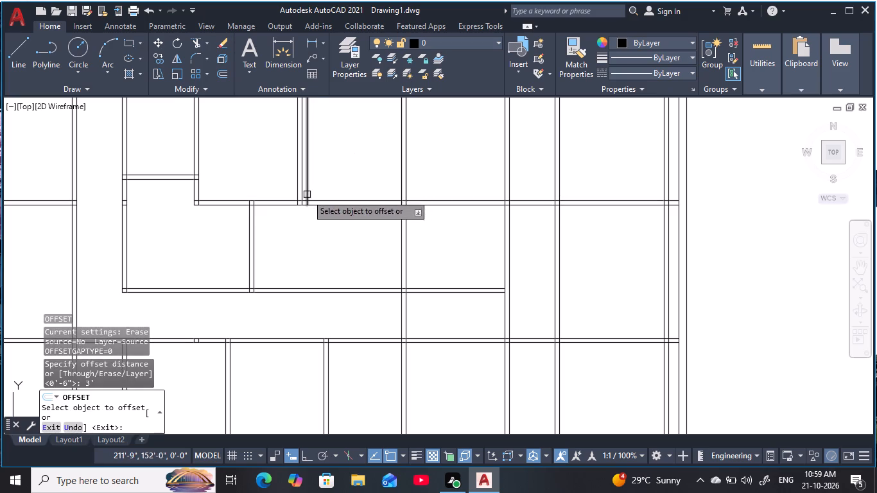
{"action": "left_click", "coordinate": [307, 195]}
{"action": "left_click", "coordinate": [370, 182]}
{"action": "key", "text": "Escape"}
{"action": "key", "text": "Escape"}
{"action": "key", "text": "Escape"}
{"action": "key", "text": "Escape"}
{"action": "key", "text": "Escape"}
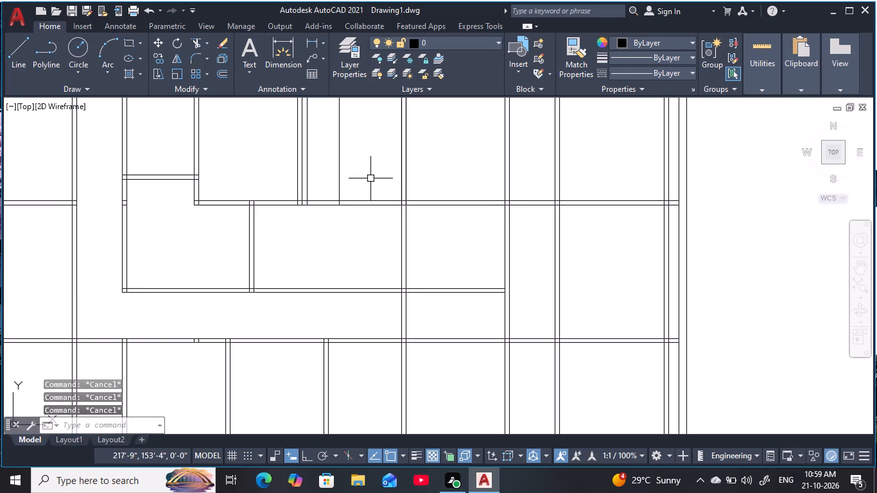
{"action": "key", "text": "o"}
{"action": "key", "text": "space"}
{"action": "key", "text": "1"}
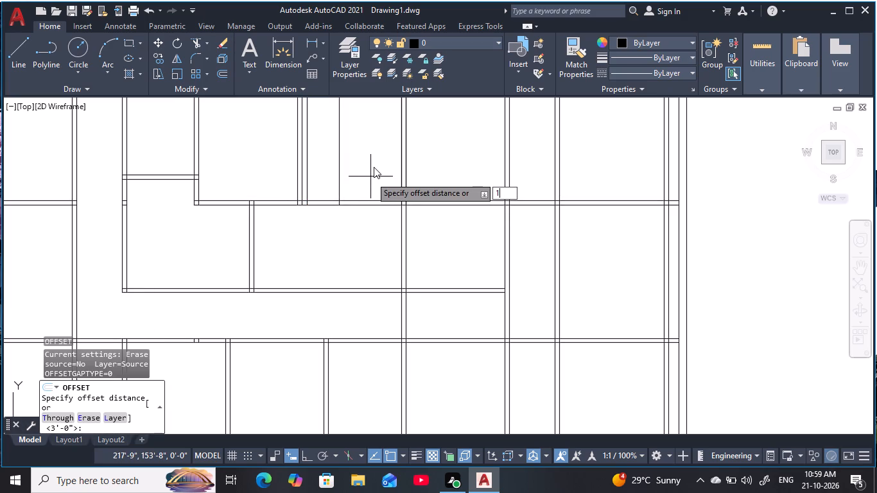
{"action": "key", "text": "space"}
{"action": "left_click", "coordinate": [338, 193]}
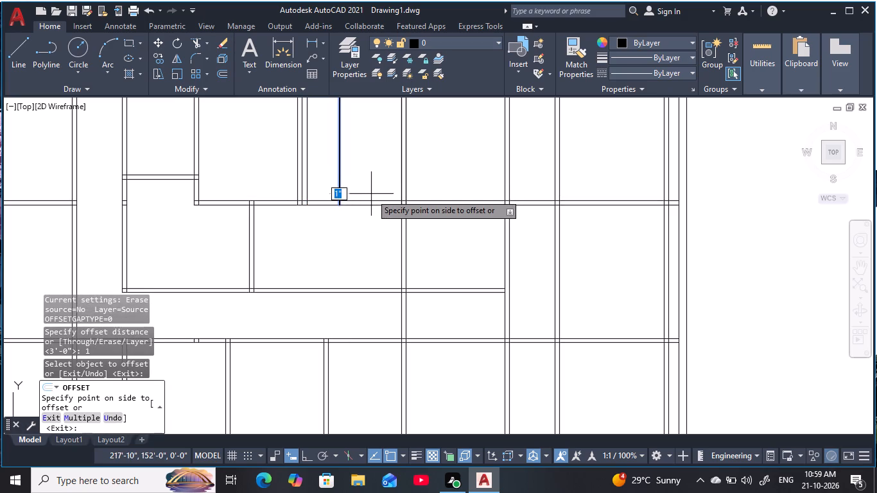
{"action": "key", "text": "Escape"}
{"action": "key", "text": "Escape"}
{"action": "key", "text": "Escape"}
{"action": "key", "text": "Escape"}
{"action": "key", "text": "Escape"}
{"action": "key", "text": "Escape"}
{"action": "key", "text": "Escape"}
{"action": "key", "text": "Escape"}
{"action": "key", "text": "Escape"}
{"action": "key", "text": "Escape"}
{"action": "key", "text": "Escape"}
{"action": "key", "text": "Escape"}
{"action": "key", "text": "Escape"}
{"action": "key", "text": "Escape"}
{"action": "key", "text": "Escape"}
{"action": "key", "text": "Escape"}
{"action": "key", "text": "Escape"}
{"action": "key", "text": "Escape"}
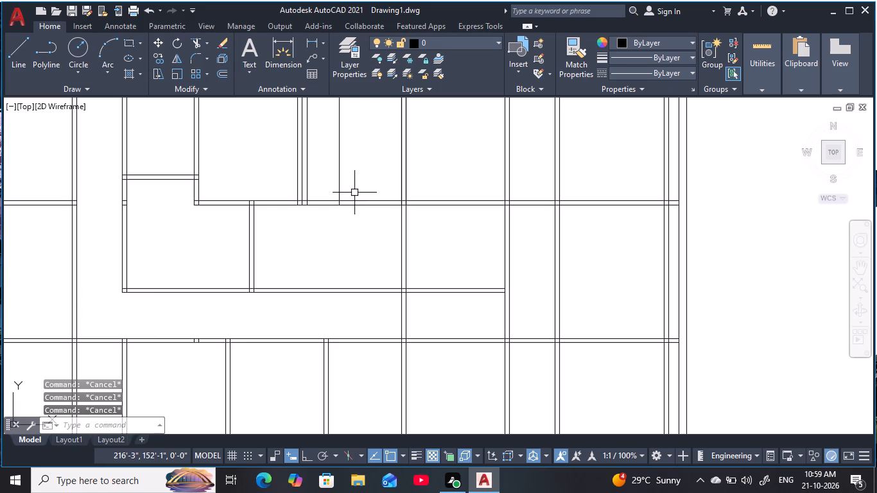
Offset the line at the door opening's east side 1' to the east.
{"action": "key", "text": "o"}
{"action": "key", "text": "space"}
{"action": "type", "text": "1"}
{"action": "type", "text": "'"}
{"action": "key", "text": "space"}
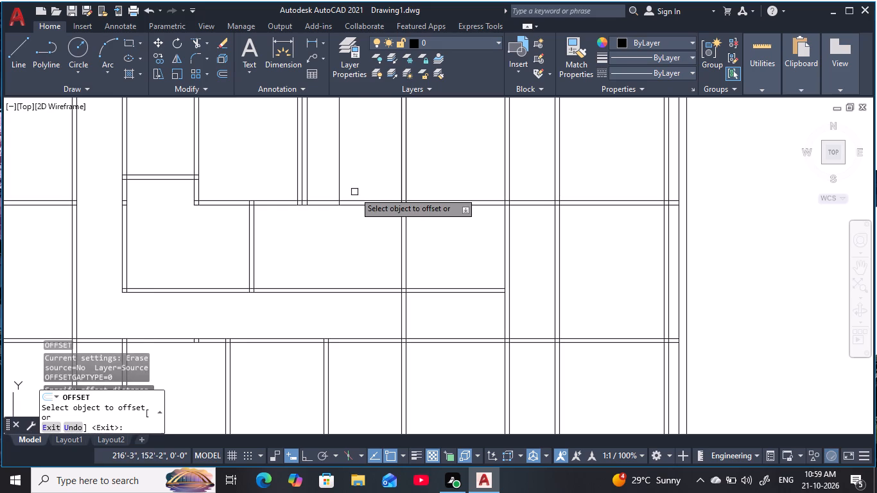
{"action": "left_click", "coordinate": [338, 194]}
{"action": "left_click", "coordinate": [362, 188]}
{"action": "key", "text": "Escape"}
{"action": "key", "text": "Escape"}
{"action": "key", "text": "Escape"}
{"action": "key", "text": "Escape"}
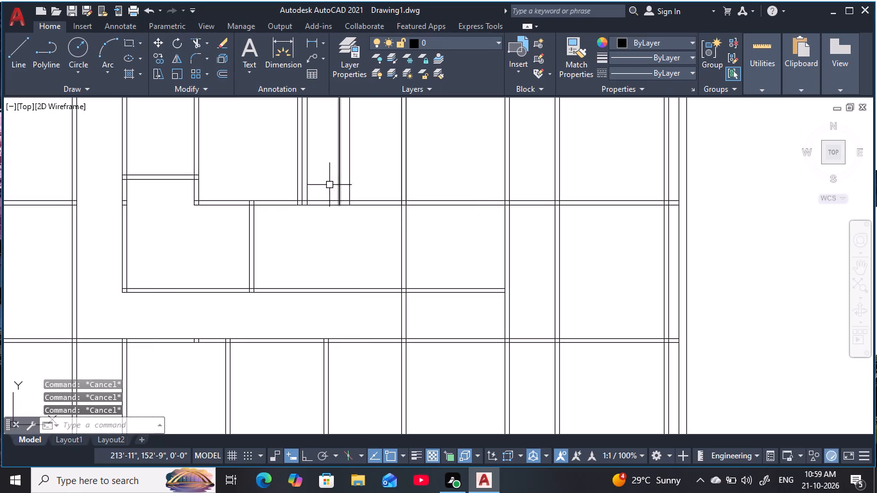
{"action": "key", "text": "Escape"}
Trim the three offset lines above the horizontal partition, and cut the 3' door opening through both of its faces.
{"action": "key", "text": "t"}
{"action": "key", "text": "r"}
{"action": "key", "text": "space"}
{"action": "left_click", "coordinate": [360, 180]}
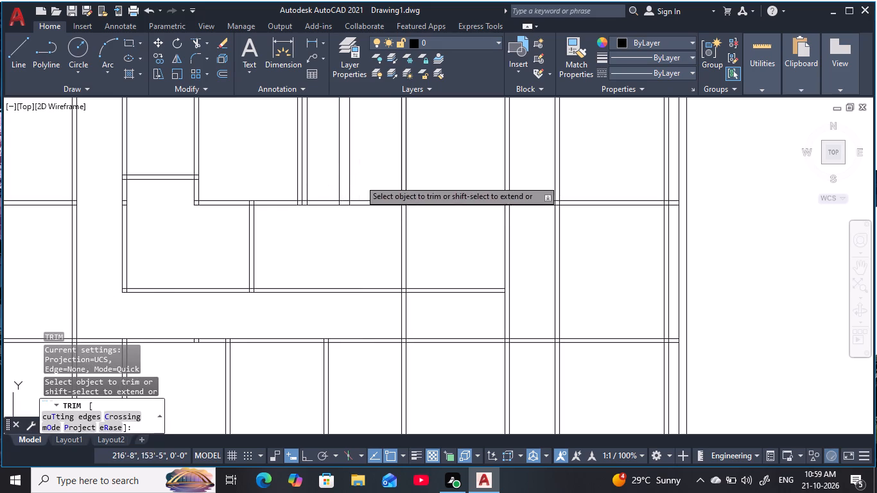
{"action": "left_click", "coordinate": [305, 191]}
{"action": "left_click", "coordinate": [326, 193]}
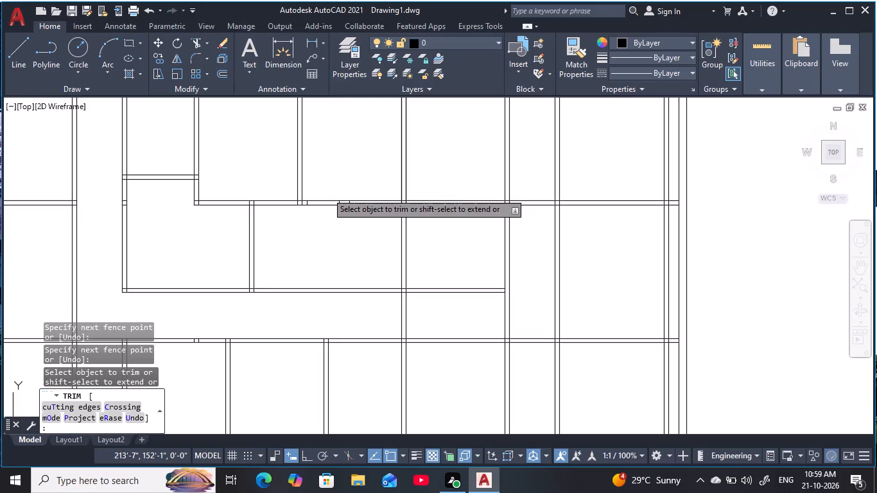
{"action": "left_click", "coordinate": [331, 223]}
{"action": "key", "text": "Escape"}
{"action": "key", "text": "Escape"}
{"action": "key", "text": "Escape"}
{"action": "scroll", "coordinate": [363, 205], "scroll_direction": "up", "scroll_amount": 2}
{"action": "key", "text": "Escape"}
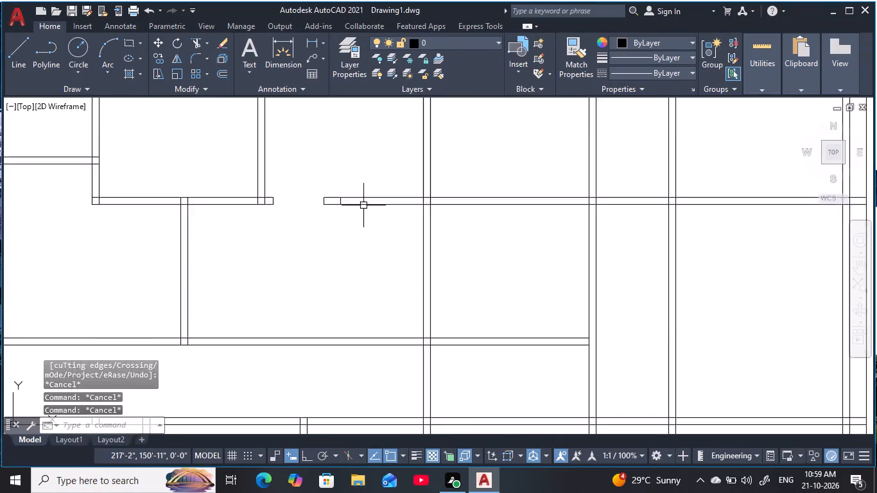
{"action": "key", "text": "Escape"}
{"action": "key", "text": "Escape"}
Extend the short line 1' east of the door opening south to the far face of the central room's south partition.
{"action": "middle_click_drag", "start_coordinate": [365, 205], "coordinate": [374, 169]}
{"action": "key", "text": "Escape"}
{"action": "key", "text": "Escape"}
{"action": "key", "text": "Escape"}
{"action": "type", "text": "ex"}
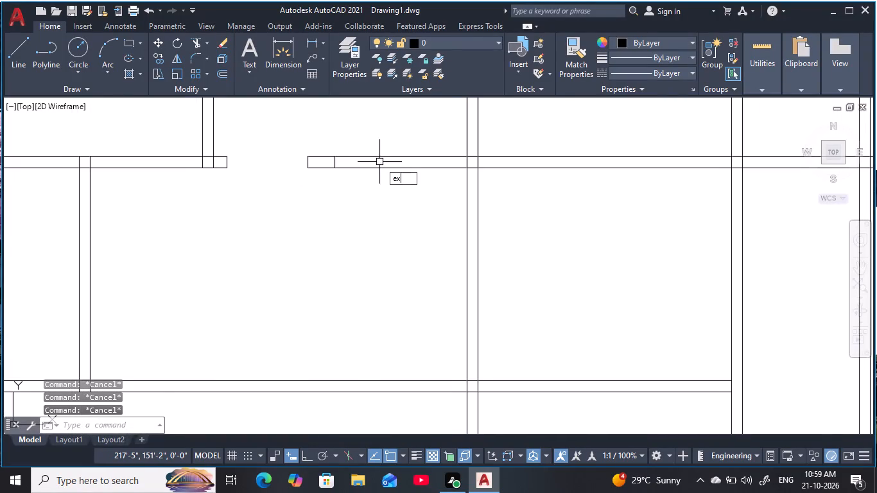
{"action": "key", "text": "space"}
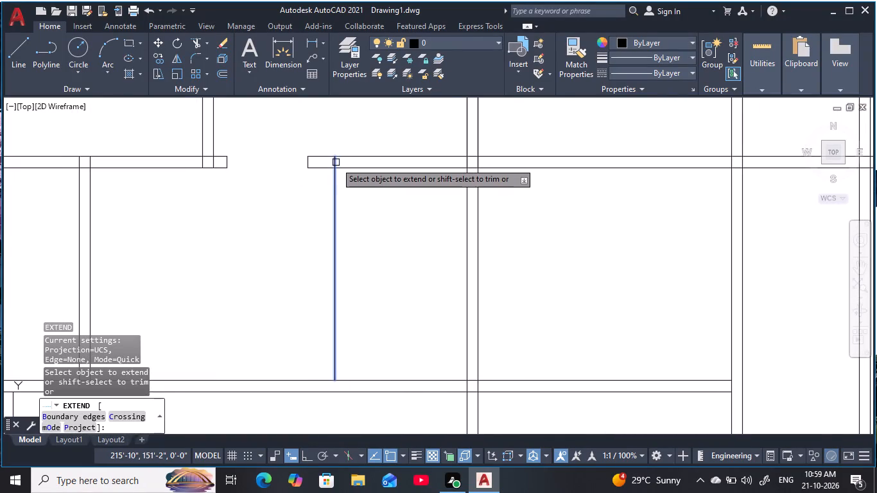
{"action": "left_click", "coordinate": [336, 164]}
{"action": "scroll", "coordinate": [360, 230], "scroll_direction": "down", "scroll_amount": 1}
{"action": "middle_click_drag", "start_coordinate": [361, 230], "coordinate": [359, 219]}
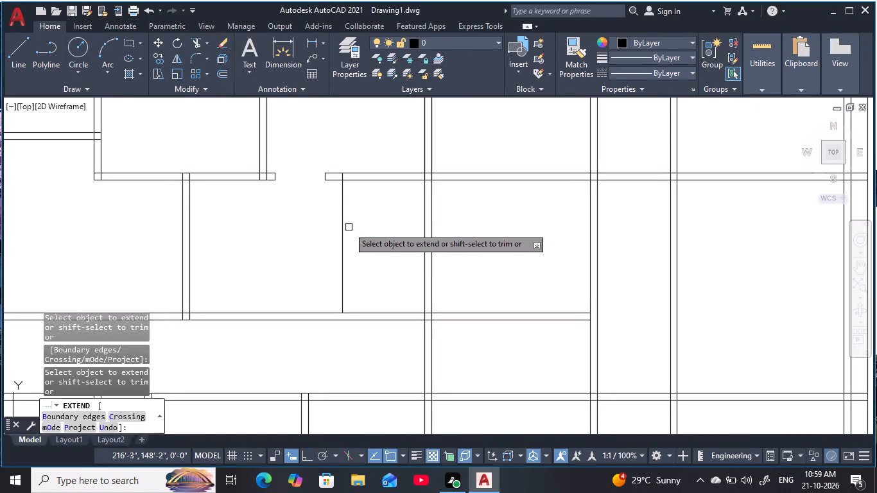
{"action": "left_click", "coordinate": [345, 235]}
{"action": "left_click", "coordinate": [340, 248]}
{"action": "key", "text": "Escape"}
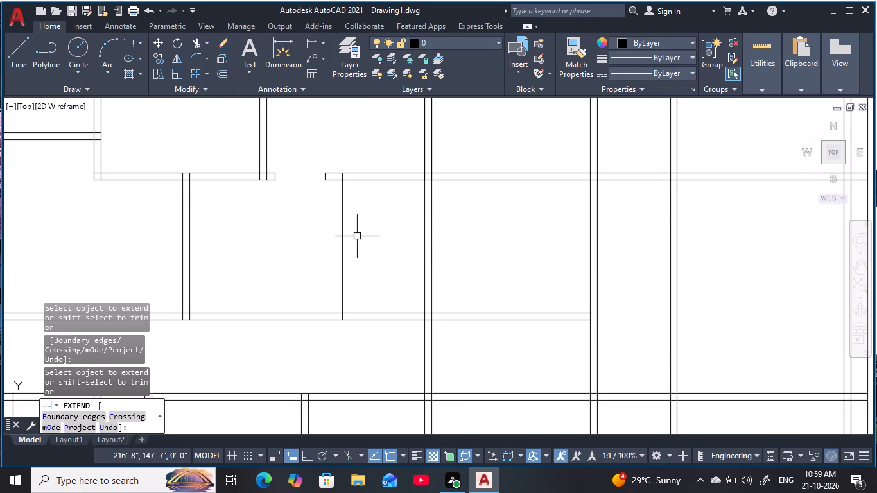
{"action": "key", "text": "Escape"}
{"action": "key", "text": "Escape"}
{"action": "key", "text": "Escape"}
{"action": "key", "text": "Escape"}
Offset the newly extended vertical line 5" to the east to form a partition thickness.
{"action": "type", "text": "o"}
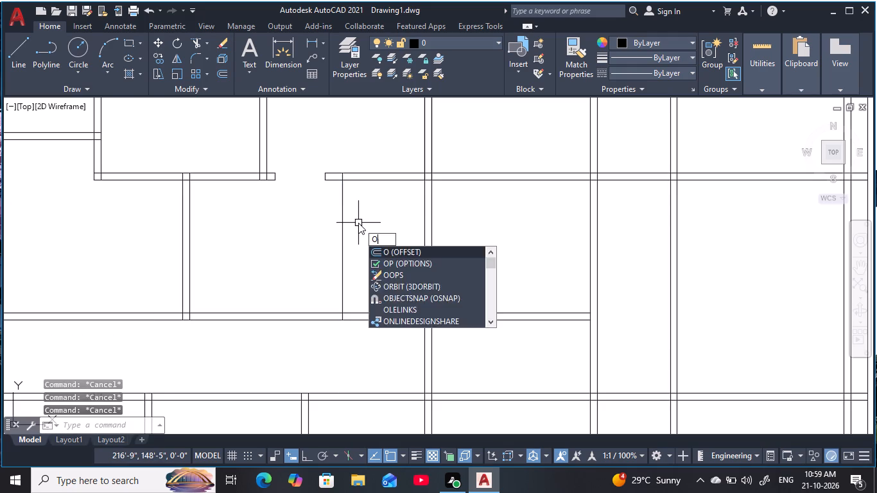
{"action": "key", "text": "space"}
{"action": "type", "text": "5"}
{"action": "key", "text": "space"}
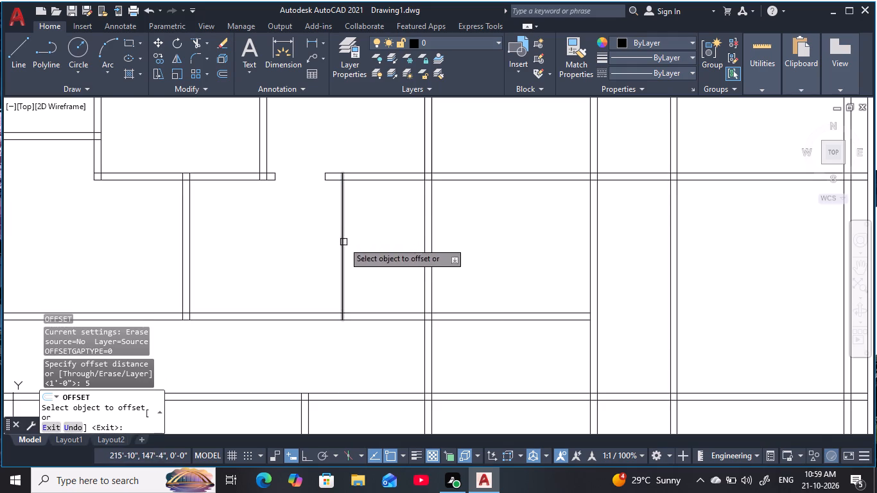
{"action": "left_click", "coordinate": [343, 243]}
{"action": "left_click", "coordinate": [377, 238]}
{"action": "key", "text": "Escape"}
{"action": "key", "text": "Escape"}
{"action": "key", "text": "Escape"}
{"action": "scroll", "coordinate": [329, 256], "scroll_direction": "down", "scroll_amount": 1}
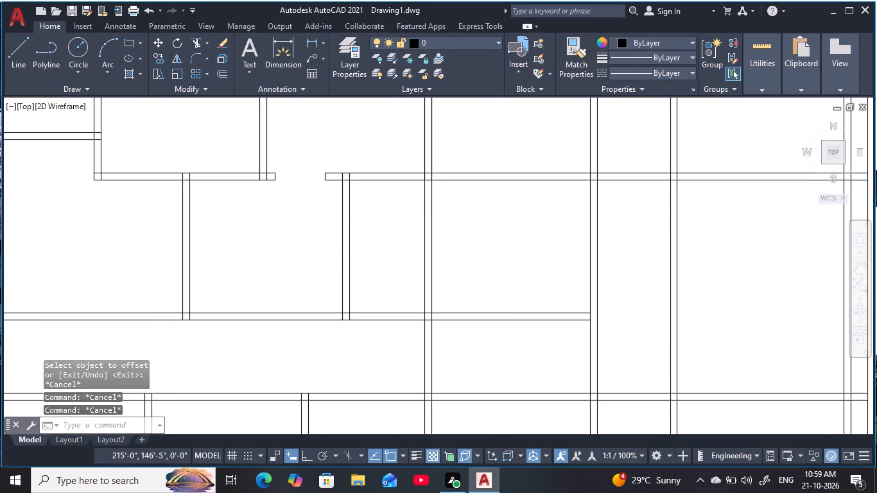
Trim both faces of the south partition between the central room's east partition and the new 5" partition to open a passage.
{"action": "middle_click_drag", "start_coordinate": [332, 257], "coordinate": [355, 252]}
{"action": "key", "text": "Escape"}
{"action": "key", "text": "Escape"}
{"action": "key", "text": "Escape"}
{"action": "key", "text": "Escape"}
{"action": "key", "text": "t"}
{"action": "key", "text": "r"}
{"action": "key", "text": "space"}
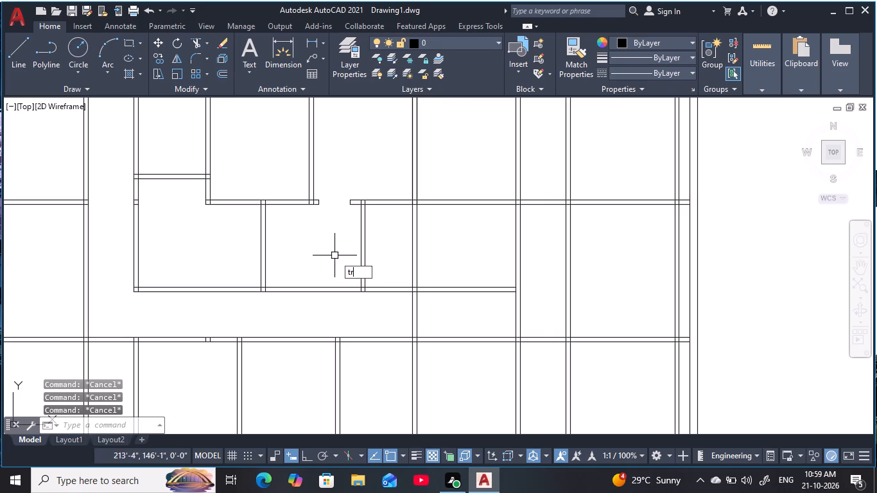
{"action": "left_click", "coordinate": [336, 306]}
{"action": "left_click", "coordinate": [326, 282]}
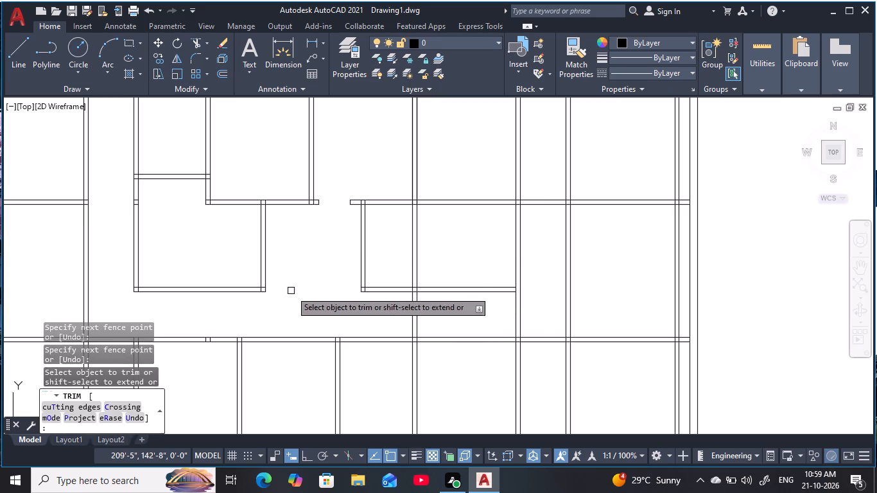
{"action": "middle_click_drag", "start_coordinate": [315, 255], "coordinate": [288, 266]}
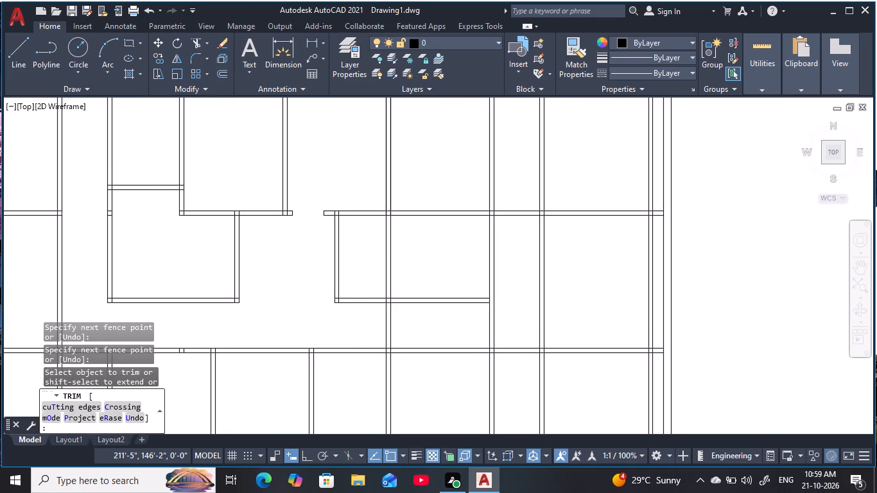
Trim both faces of the vertical partition crossing the room east of the passage, between that room's north and south partitions.
{"action": "middle_click_drag", "start_coordinate": [364, 273], "coordinate": [350, 268]}
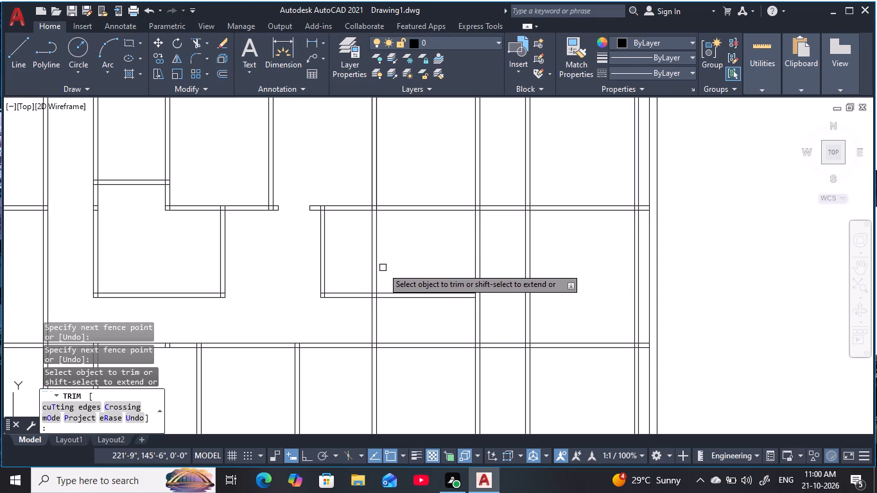
{"action": "key", "text": "Escape"}
{"action": "key", "text": "Escape"}
{"action": "key", "text": "Escape"}
{"action": "key", "text": "Escape"}
{"action": "key", "text": "Escape"}
{"action": "type", "text": "tr"}
{"action": "key", "text": "space"}
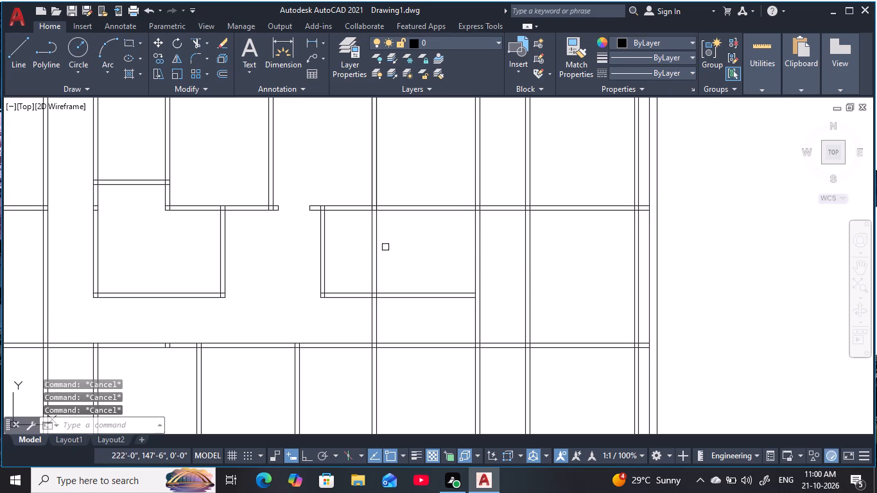
{"action": "left_click", "coordinate": [389, 273]}
{"action": "left_click", "coordinate": [358, 274]}
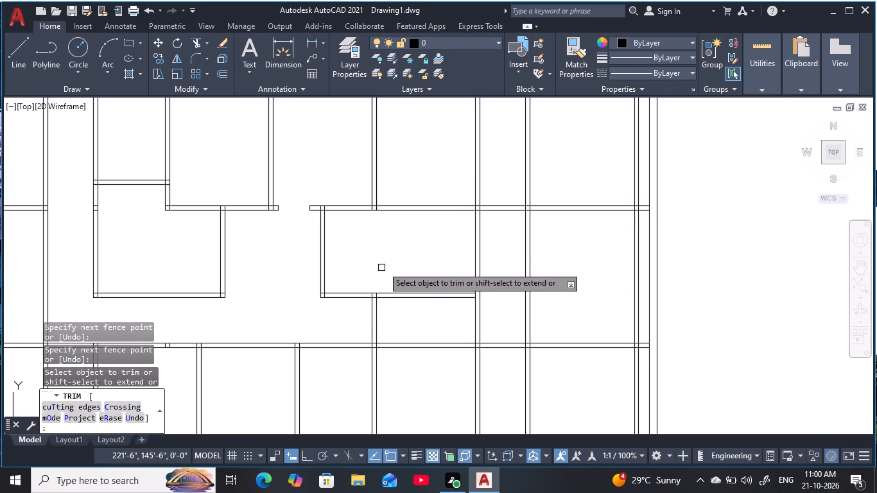
{"action": "middle_click_drag", "start_coordinate": [386, 263], "coordinate": [417, 165]}
{"action": "scroll", "coordinate": [400, 239], "scroll_direction": "down", "scroll_amount": 1}
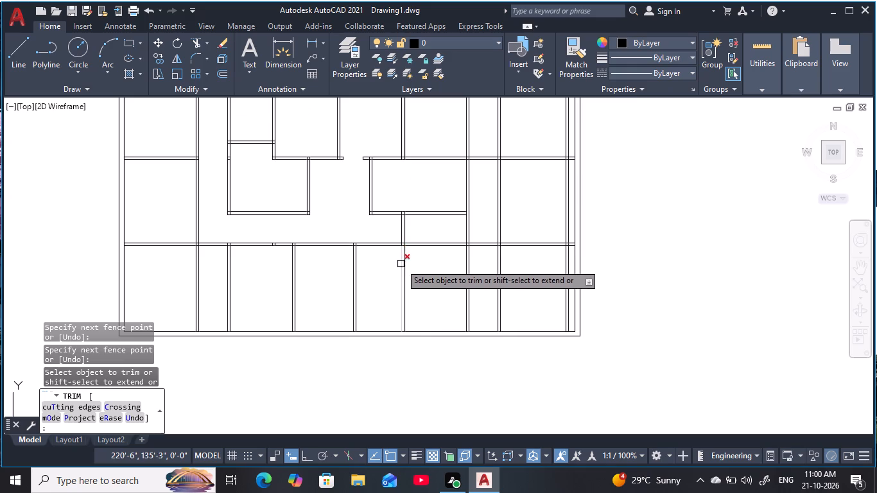
{"action": "scroll", "coordinate": [415, 232], "scroll_direction": "up", "scroll_amount": 1}
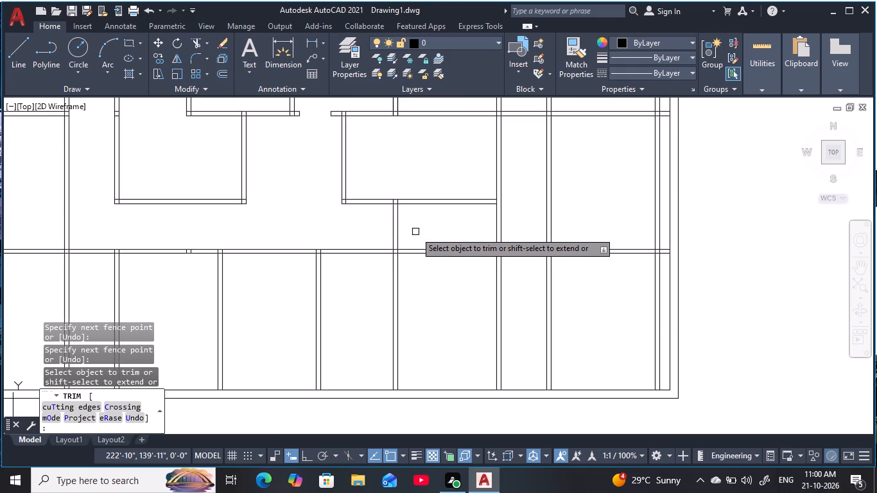
{"action": "key", "text": "Escape"}
{"action": "key", "text": "Escape"}
{"action": "key", "text": "Escape"}
{"action": "key", "text": "Escape"}
{"action": "key", "text": "Escape"}
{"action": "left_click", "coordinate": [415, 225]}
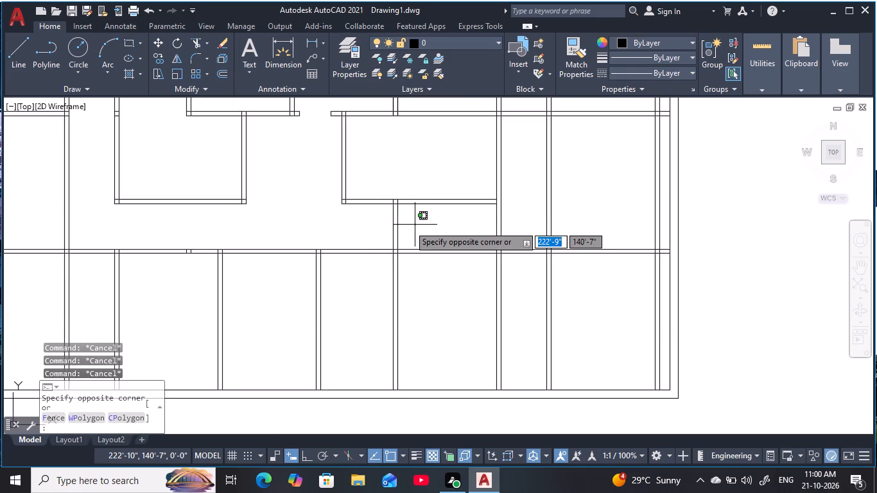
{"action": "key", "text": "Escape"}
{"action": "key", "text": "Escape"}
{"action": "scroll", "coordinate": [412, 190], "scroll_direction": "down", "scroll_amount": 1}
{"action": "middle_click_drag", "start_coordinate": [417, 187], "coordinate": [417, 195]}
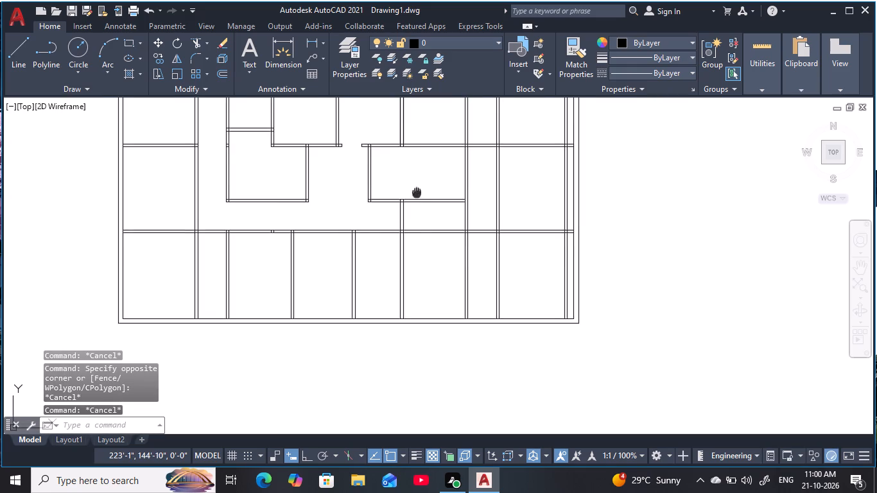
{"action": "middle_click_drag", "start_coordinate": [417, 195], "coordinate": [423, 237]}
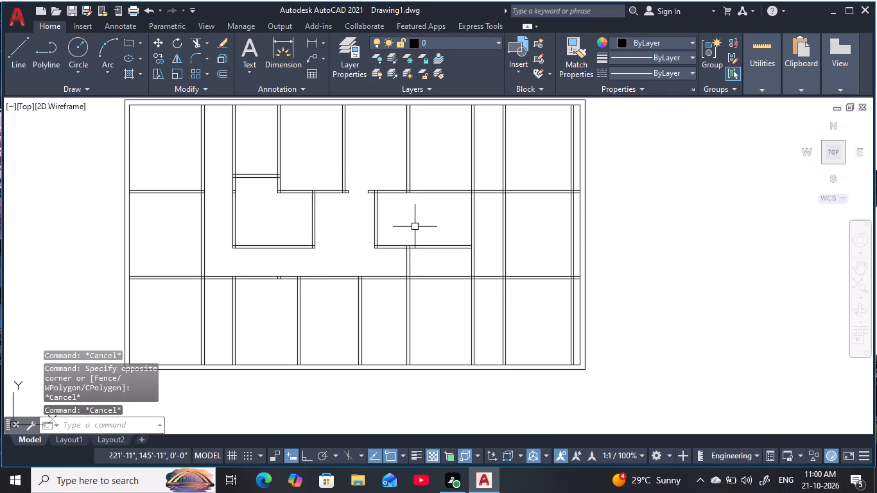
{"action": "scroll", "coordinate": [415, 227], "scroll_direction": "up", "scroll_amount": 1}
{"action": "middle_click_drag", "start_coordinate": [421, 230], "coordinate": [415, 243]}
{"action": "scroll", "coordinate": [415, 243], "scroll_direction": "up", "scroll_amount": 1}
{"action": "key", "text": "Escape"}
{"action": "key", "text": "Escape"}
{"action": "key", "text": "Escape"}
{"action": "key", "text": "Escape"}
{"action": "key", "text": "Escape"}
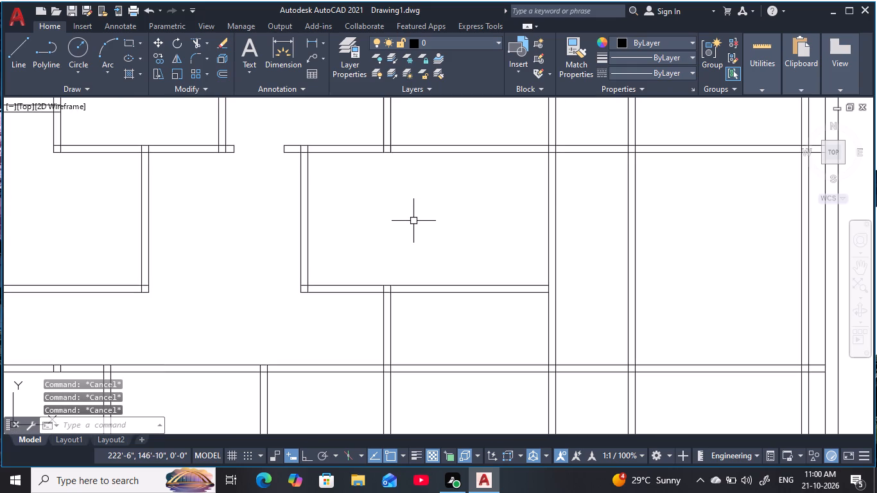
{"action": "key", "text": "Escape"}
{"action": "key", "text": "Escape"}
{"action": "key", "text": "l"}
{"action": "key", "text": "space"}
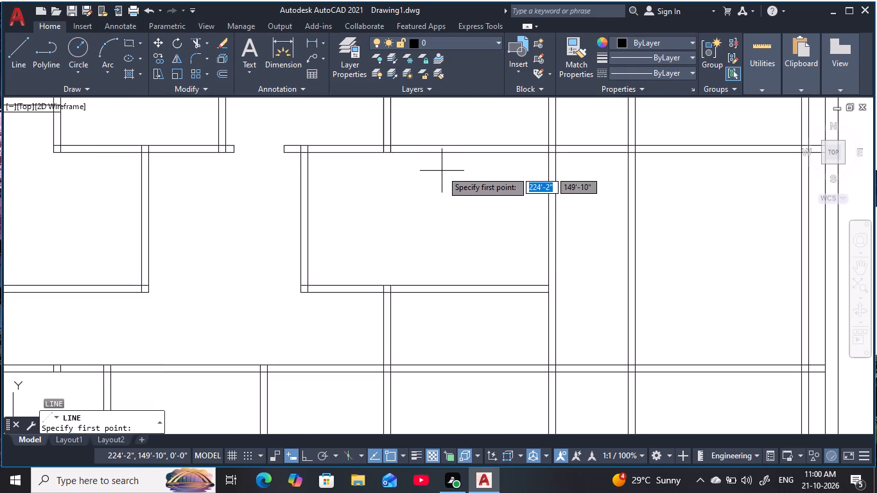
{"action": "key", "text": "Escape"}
Trim both faces of the same vertical partition where it crosses the corridor, between the room's south partition and the corridor's south partition.
{"action": "scroll", "coordinate": [433, 199], "scroll_direction": "down", "scroll_amount": 2}
{"action": "middle_click_drag", "start_coordinate": [438, 211], "coordinate": [453, 186]}
{"action": "key", "text": "Escape"}
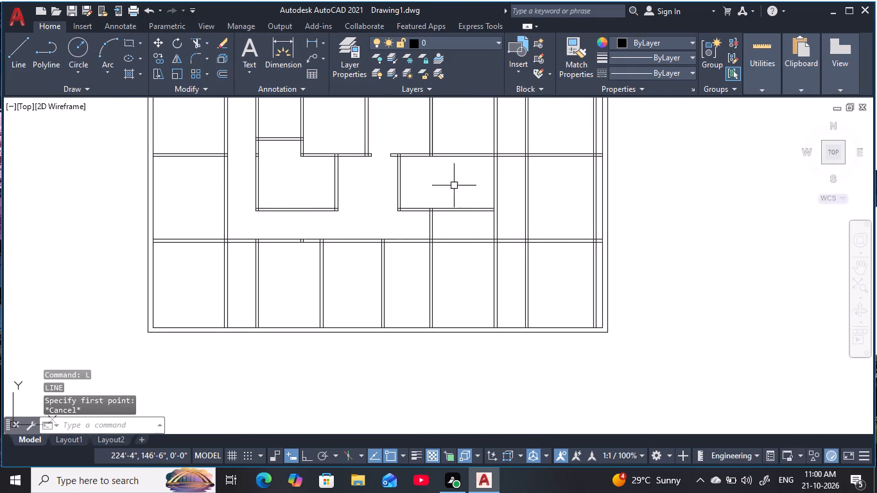
{"action": "key", "text": "Escape"}
{"action": "key", "text": "t"}
{"action": "key", "text": "r"}
{"action": "key", "text": "space"}
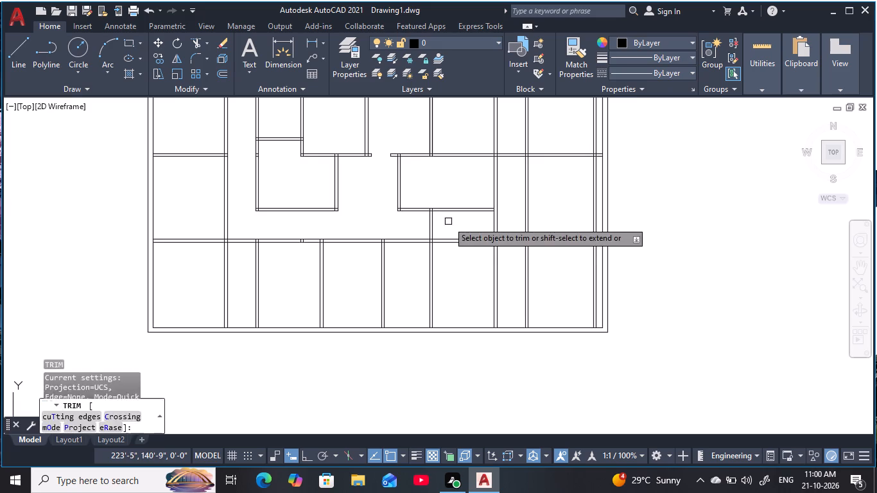
{"action": "left_click", "coordinate": [448, 221]}
{"action": "left_click", "coordinate": [412, 233]}
{"action": "middle_click_drag", "start_coordinate": [417, 224], "coordinate": [437, 230]}
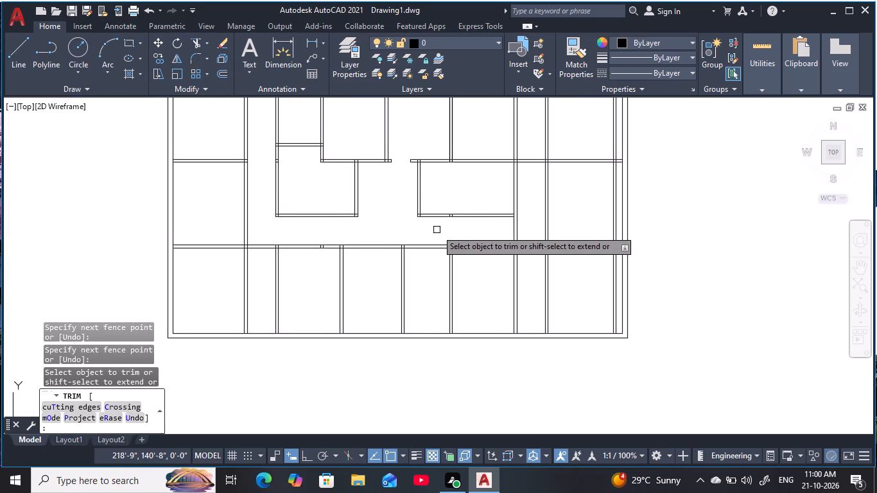
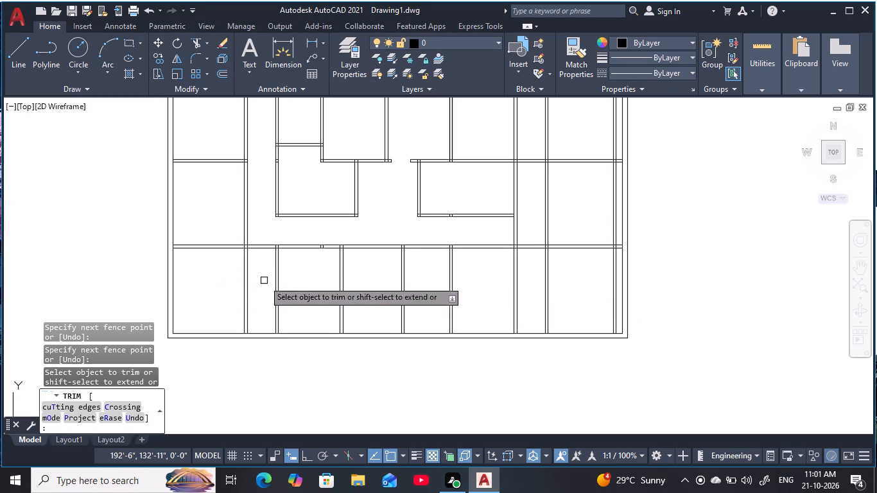
Offset the north face of the northeast room's south partition 6" to the north.
{"action": "middle_click_drag", "start_coordinate": [264, 281], "coordinate": [225, 329]}
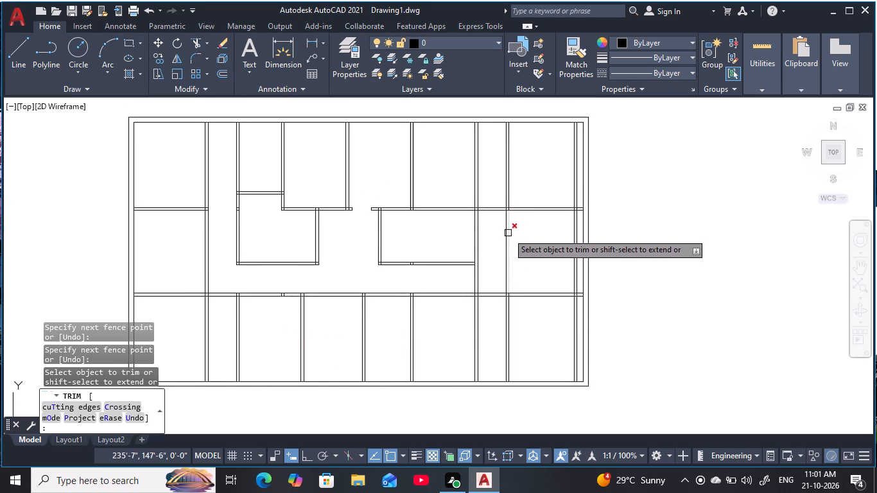
{"action": "key", "text": "Escape"}
{"action": "key", "text": "Escape"}
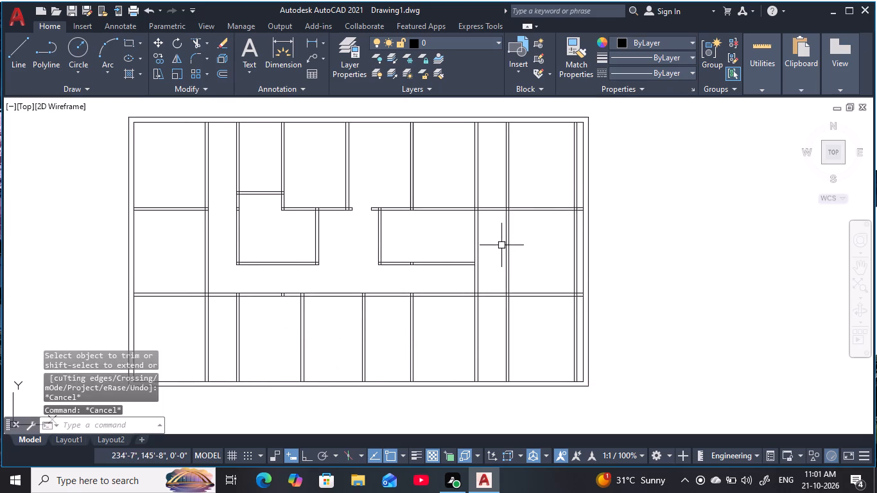
{"action": "key", "text": "Escape"}
{"action": "key", "text": "Escape"}
{"action": "middle_click_drag", "start_coordinate": [529, 211], "coordinate": [531, 248]}
{"action": "key", "text": "Escape"}
{"action": "key", "text": "Escape"}
{"action": "scroll", "coordinate": [519, 222], "scroll_direction": "up", "scroll_amount": 1}
{"action": "middle_click_drag", "start_coordinate": [519, 222], "coordinate": [496, 230]}
{"action": "key", "text": "Escape"}
{"action": "key", "text": "Escape"}
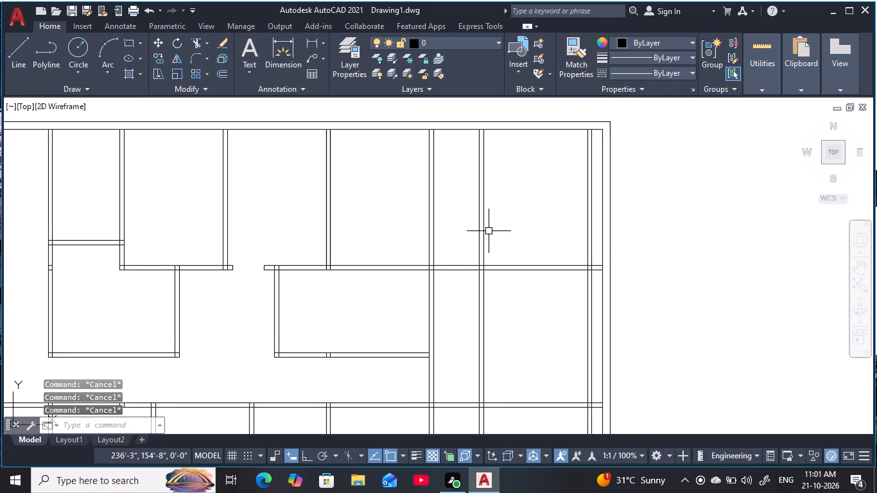
{"action": "key", "text": "Escape"}
{"action": "key", "text": "o"}
{"action": "key", "text": "space"}
{"action": "key", "text": "Escape"}
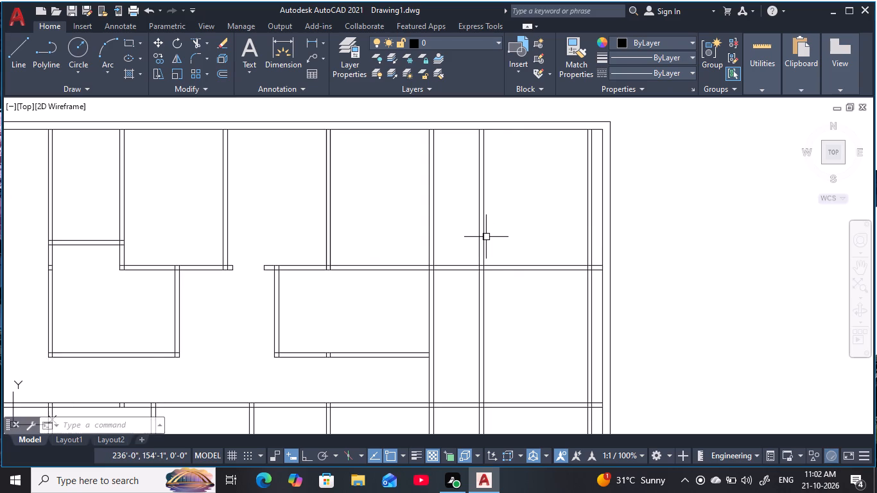
{"action": "key", "text": "Escape"}
{"action": "key", "text": "Escape"}
{"action": "key", "text": "Escape"}
{"action": "type", "text": "o"}
{"action": "key", "text": "space"}
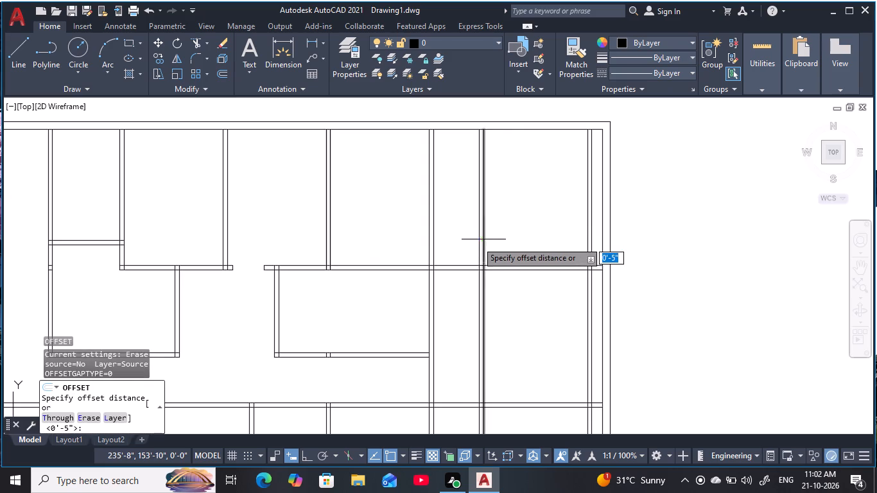
{"action": "key", "text": "6"}
{"action": "key", "text": "space"}
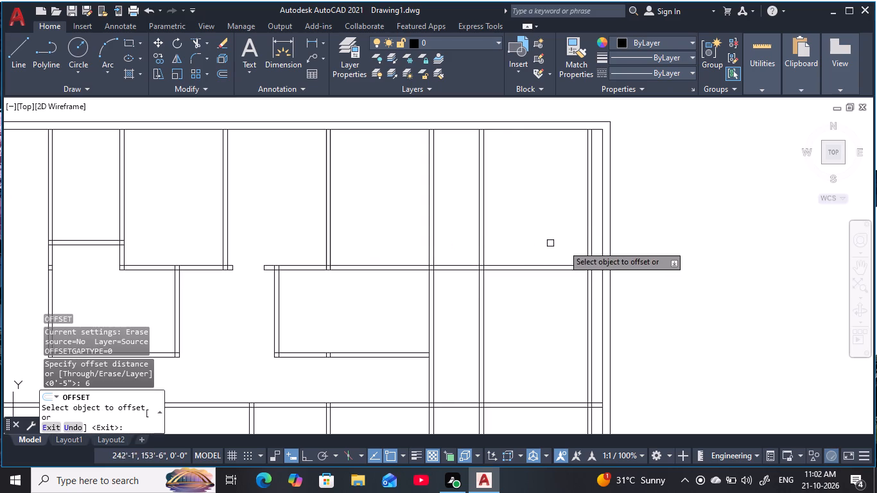
{"action": "left_click", "coordinate": [541, 264]}
{"action": "left_click", "coordinate": [557, 219]}
{"action": "key", "text": "Escape"}
{"action": "key", "text": "Escape"}
{"action": "key", "text": "Escape"}
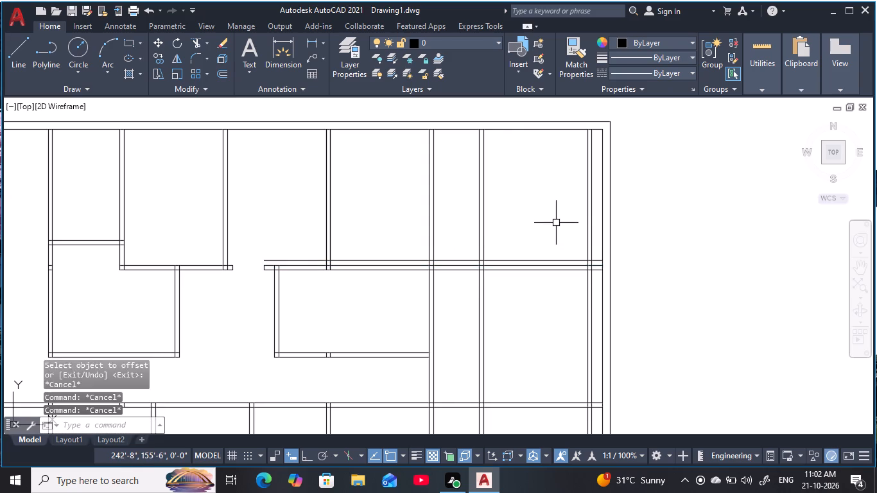
Offset the new horizontal guide line 3' to the north to mark the door width.
{"action": "key", "text": "Escape"}
{"action": "key", "text": "o"}
{"action": "key", "text": "space"}
{"action": "type", "text": "3'"}
{"action": "key", "text": "space"}
{"action": "left_click", "coordinate": [536, 259]}
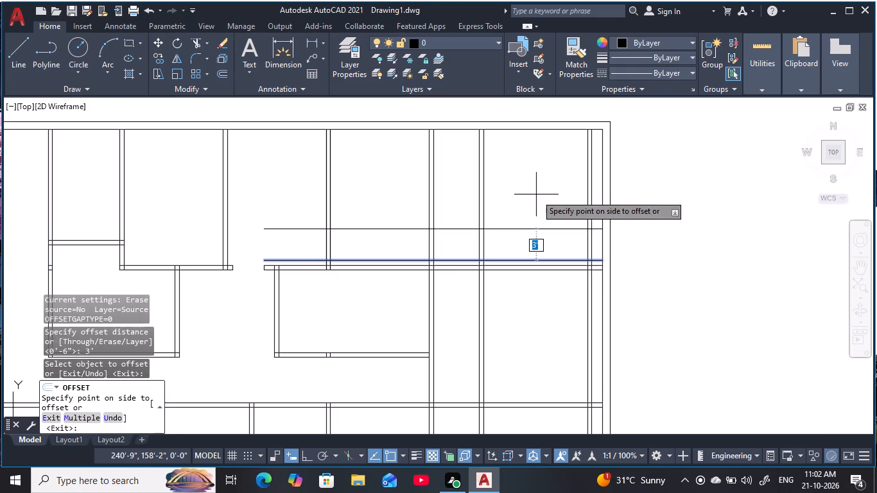
{"action": "left_click", "coordinate": [536, 195]}
{"action": "key", "text": "Escape"}
{"action": "key", "text": "Escape"}
{"action": "key", "text": "Escape"}
{"action": "key", "text": "Escape"}
{"action": "key", "text": "Escape"}
Trim both vertical partitions flanking the north-south passage between the guide lines to open 3' doorways, trimming the guides inside the northeast room.
{"action": "key", "text": "t"}
{"action": "type", "text": "r"}
{"action": "key", "text": "space"}
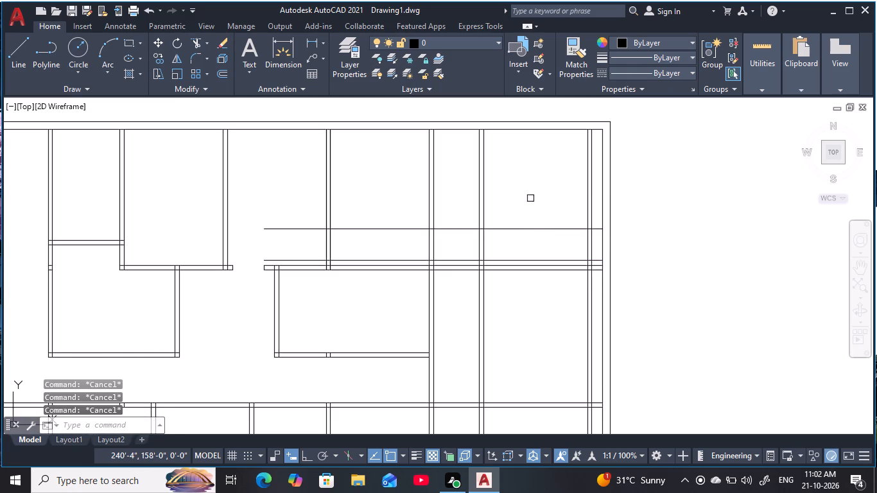
{"action": "left_click", "coordinate": [529, 205]}
{"action": "left_click", "coordinate": [527, 243]}
{"action": "left_click", "coordinate": [530, 258]}
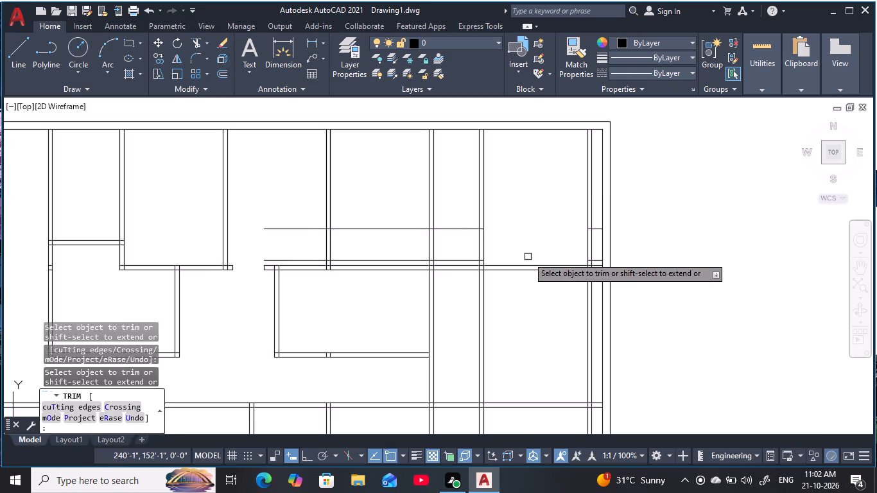
{"action": "left_click", "coordinate": [501, 239]}
{"action": "left_click", "coordinate": [469, 243]}
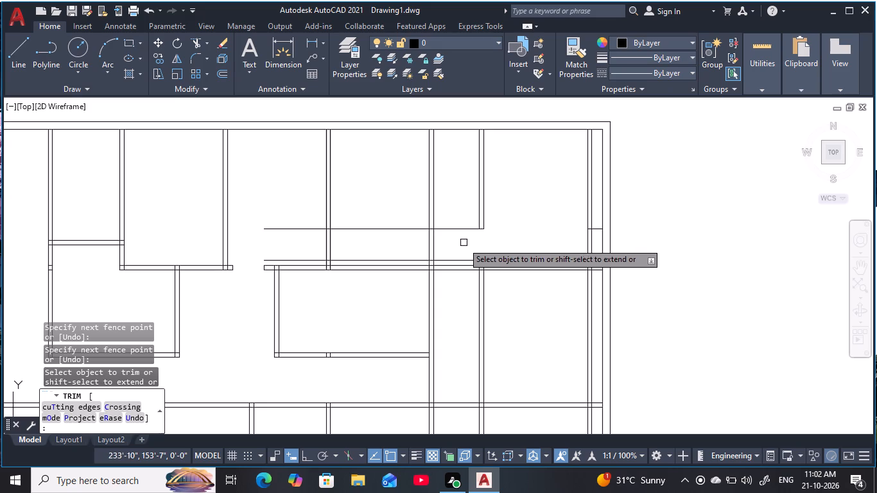
{"action": "left_click", "coordinate": [463, 243]}
{"action": "left_click", "coordinate": [418, 238]}
{"action": "left_click", "coordinate": [400, 238]}
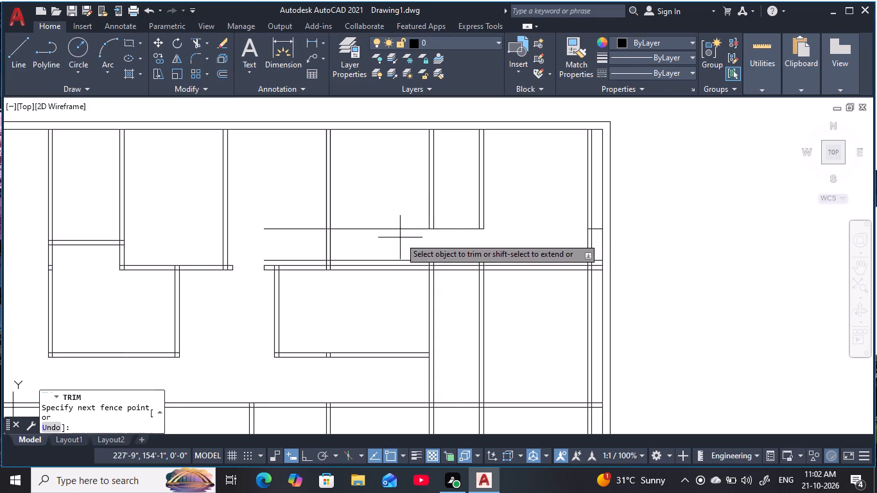
Trim the leftover guide line pieces across the passage and in the rooms west of it.
{"action": "left_click", "coordinate": [383, 211]}
{"action": "left_click", "coordinate": [293, 238]}
{"action": "left_click", "coordinate": [282, 210]}
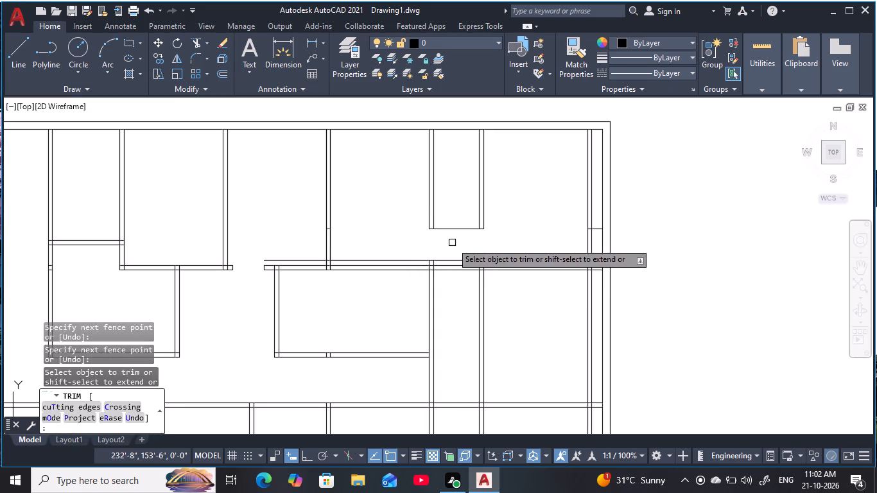
{"action": "left_click", "coordinate": [452, 243]}
{"action": "left_click", "coordinate": [458, 207]}
{"action": "left_click", "coordinate": [460, 261]}
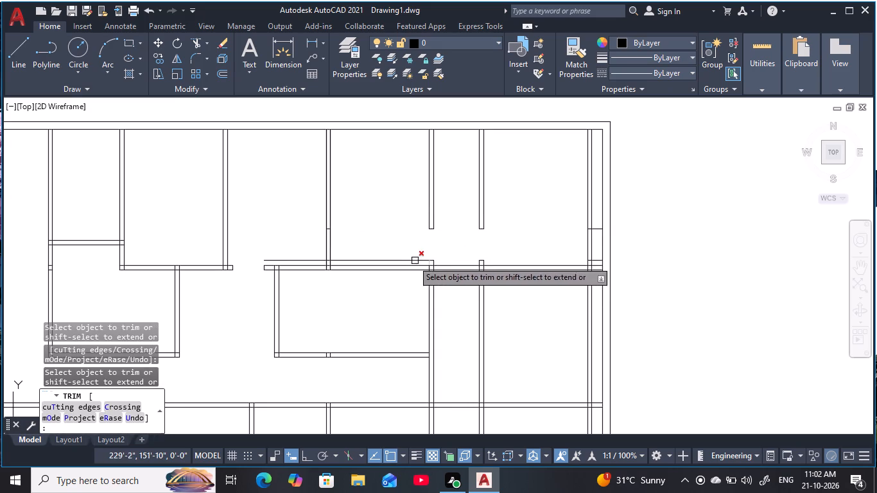
{"action": "left_click", "coordinate": [406, 261]}
Trim both faces of the horizontal partition crossing the passage just south of the new doorways, plus the last lower guide piece to the west.
{"action": "left_click", "coordinate": [447, 291]}
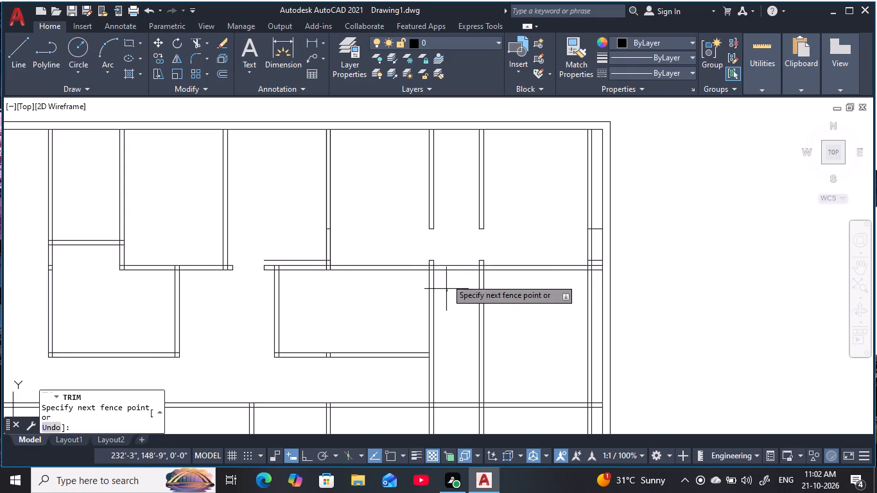
{"action": "left_click", "coordinate": [451, 258]}
{"action": "middle_click_drag", "start_coordinate": [455, 258], "coordinate": [469, 255]}
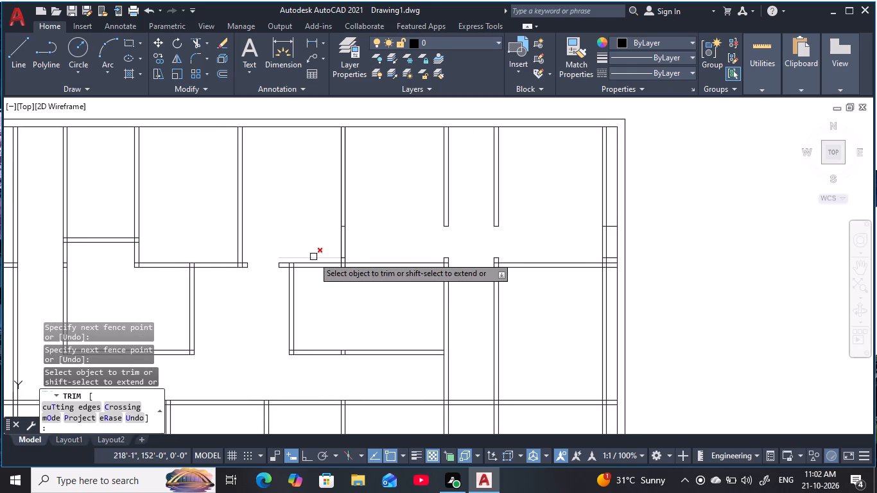
{"action": "left_click", "coordinate": [313, 258]}
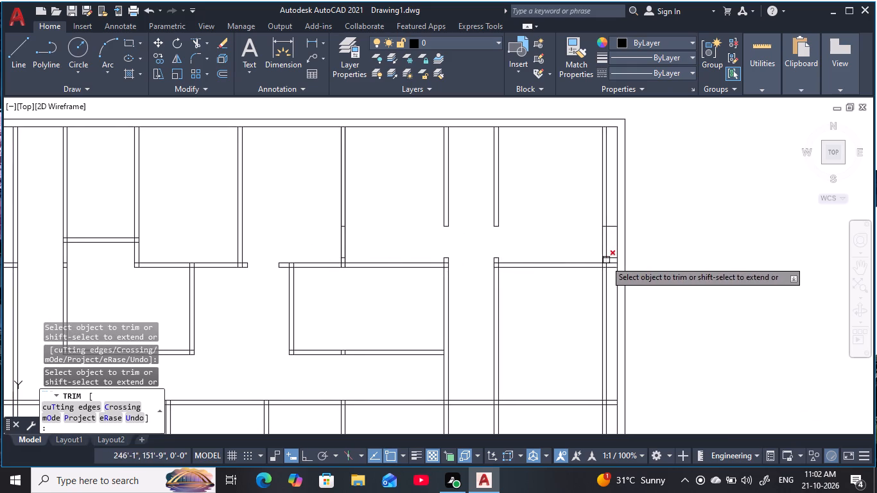
{"action": "key", "text": "Escape"}
{"action": "key", "text": "Escape"}
{"action": "key", "text": "Escape"}
{"action": "key", "text": "Escape"}
{"action": "key", "text": "Escape"}
{"action": "key", "text": "Escape"}
{"action": "key", "text": "Escape"}
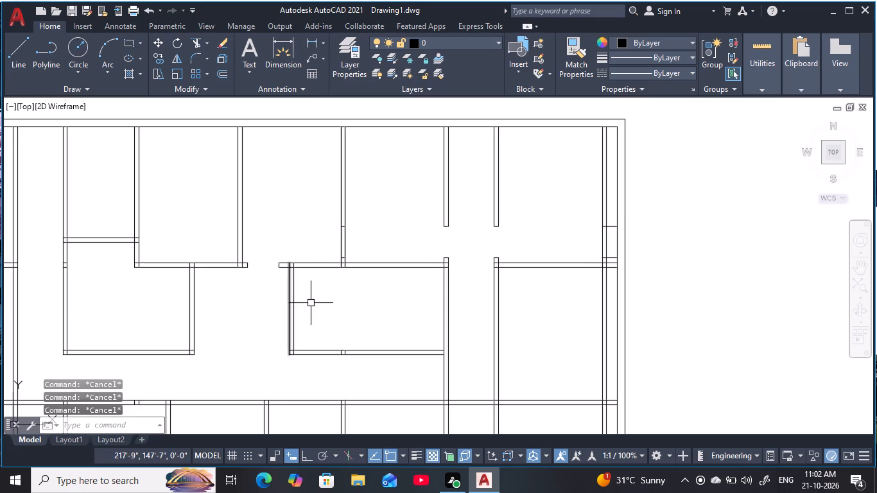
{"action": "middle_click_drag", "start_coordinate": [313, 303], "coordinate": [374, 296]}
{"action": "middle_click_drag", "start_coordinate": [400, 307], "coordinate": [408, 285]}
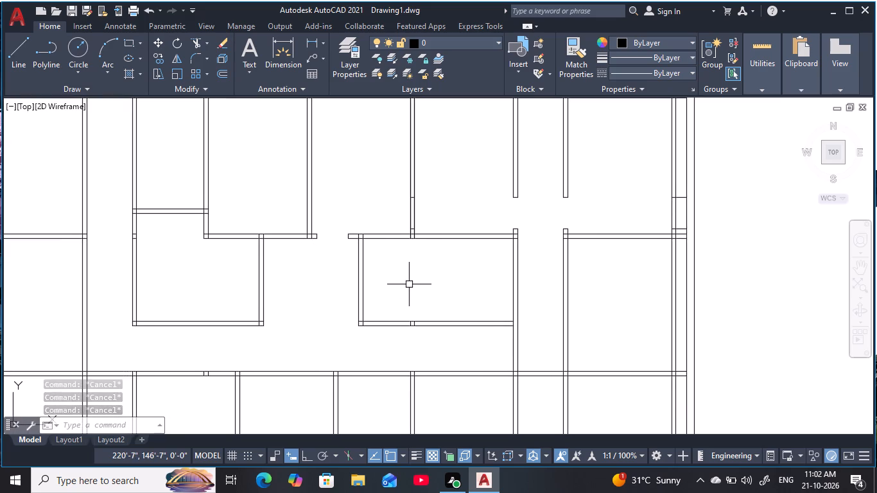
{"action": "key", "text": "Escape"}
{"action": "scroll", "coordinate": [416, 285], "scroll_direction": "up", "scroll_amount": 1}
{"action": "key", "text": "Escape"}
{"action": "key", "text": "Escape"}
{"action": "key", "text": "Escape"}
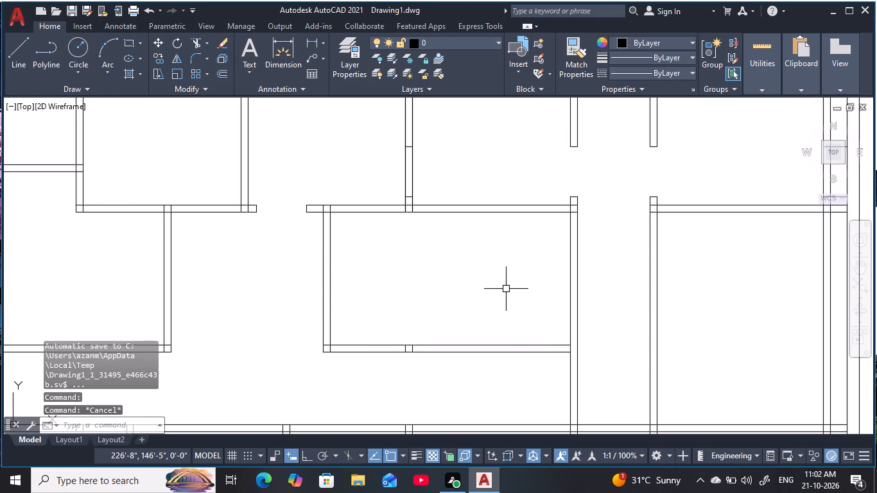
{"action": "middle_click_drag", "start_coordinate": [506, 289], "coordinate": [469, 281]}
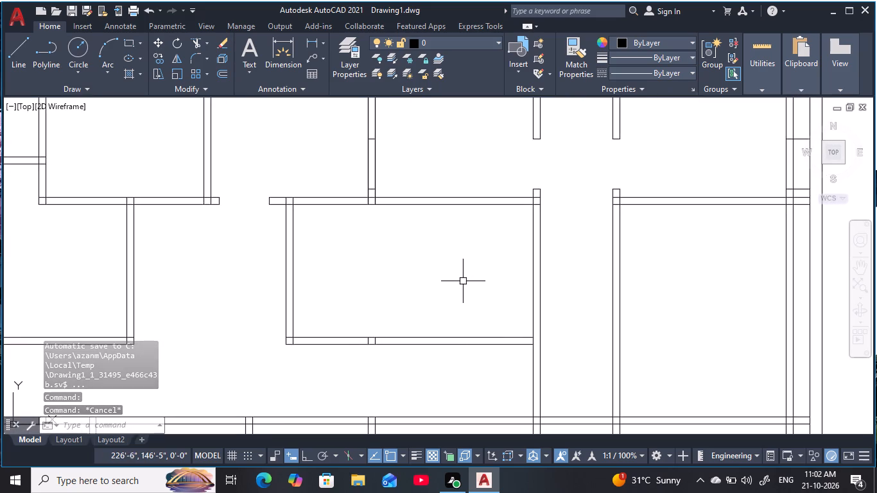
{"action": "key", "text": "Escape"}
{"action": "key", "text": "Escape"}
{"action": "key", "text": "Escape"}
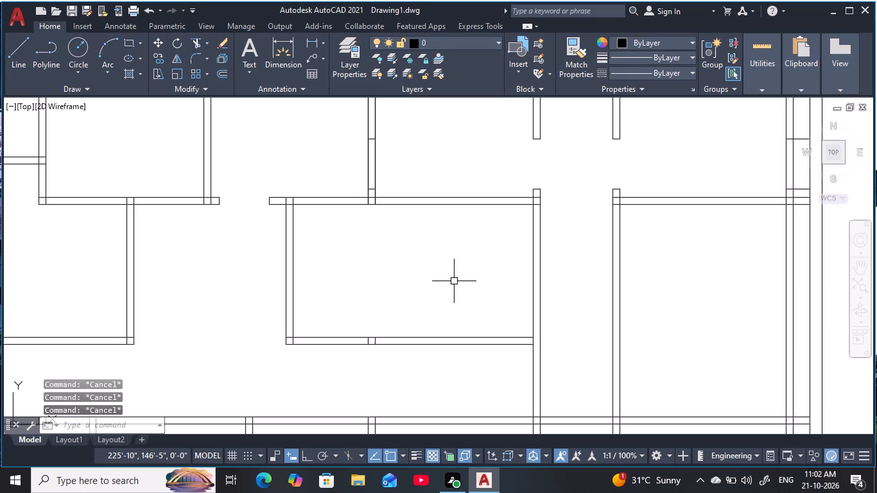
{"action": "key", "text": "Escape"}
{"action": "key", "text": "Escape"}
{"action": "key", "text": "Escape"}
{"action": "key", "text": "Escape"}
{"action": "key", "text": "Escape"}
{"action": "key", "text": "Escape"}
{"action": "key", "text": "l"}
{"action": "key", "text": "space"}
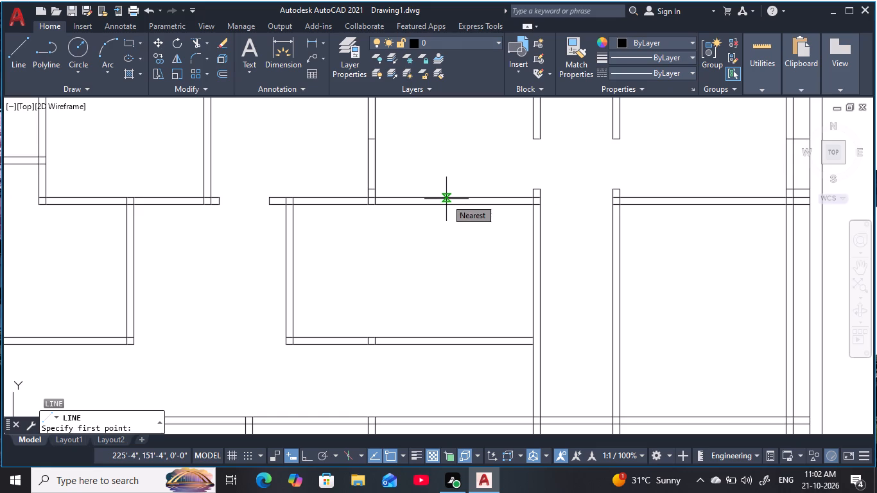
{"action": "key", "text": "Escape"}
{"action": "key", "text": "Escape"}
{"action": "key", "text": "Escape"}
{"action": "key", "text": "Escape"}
Offset the west face of the passage's west partition 4'4" to the west, across the room beside it.
{"action": "key", "text": "o"}
{"action": "key", "text": "space"}
{"action": "type", "text": "4'4"}
{"action": "key", "text": "space"}
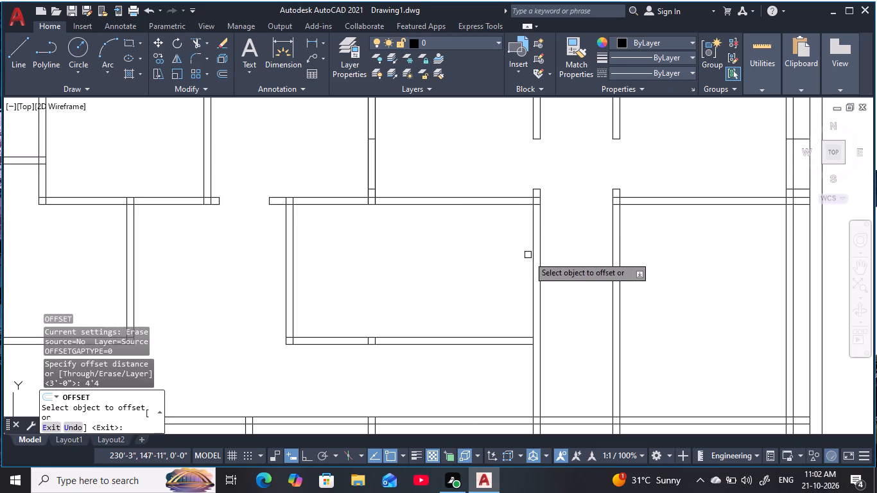
{"action": "left_click", "coordinate": [534, 260]}
{"action": "left_click", "coordinate": [414, 270]}
{"action": "key", "text": "Escape"}
{"action": "key", "text": "Escape"}
{"action": "key", "text": "Escape"}
{"action": "key", "text": "Escape"}
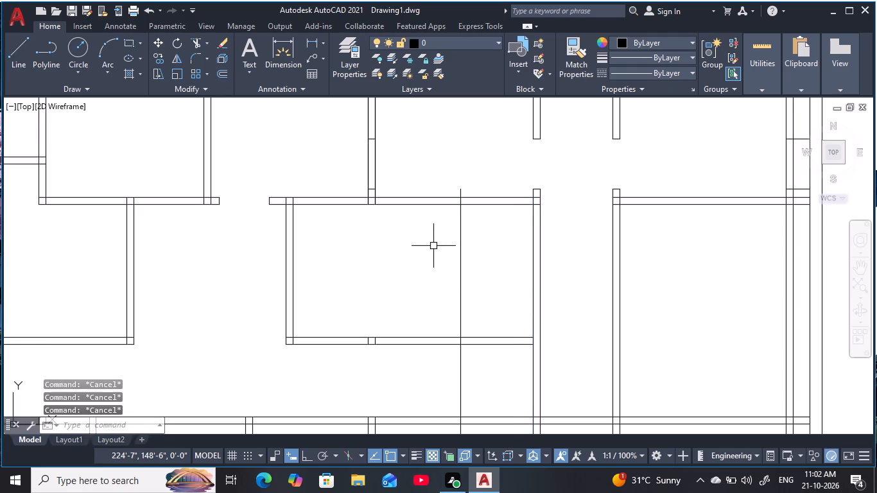
Offset the new vertical line 5" to the west to form the partition thickness.
{"action": "key", "text": "o"}
{"action": "key", "text": "space"}
{"action": "type", "text": "5"}
{"action": "key", "text": "space"}
{"action": "left_click", "coordinate": [458, 264]}
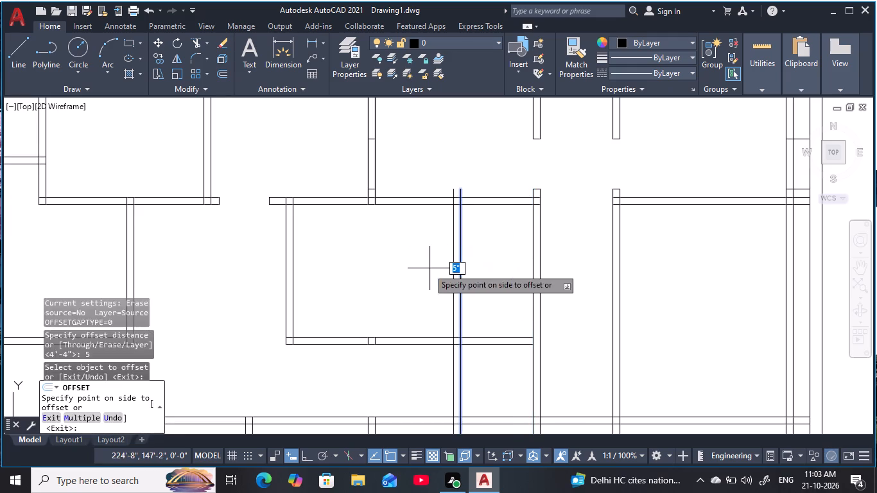
{"action": "left_click", "coordinate": [411, 272]}
{"action": "key", "text": "Escape"}
{"action": "key", "text": "Escape"}
{"action": "key", "text": "Escape"}
{"action": "key", "text": "Escape"}
Trim the new partition's two lines where they project north of the room and where they cross the corridor to the south.
{"action": "key", "text": "t"}
{"action": "key", "text": "r"}
{"action": "key", "text": "space"}
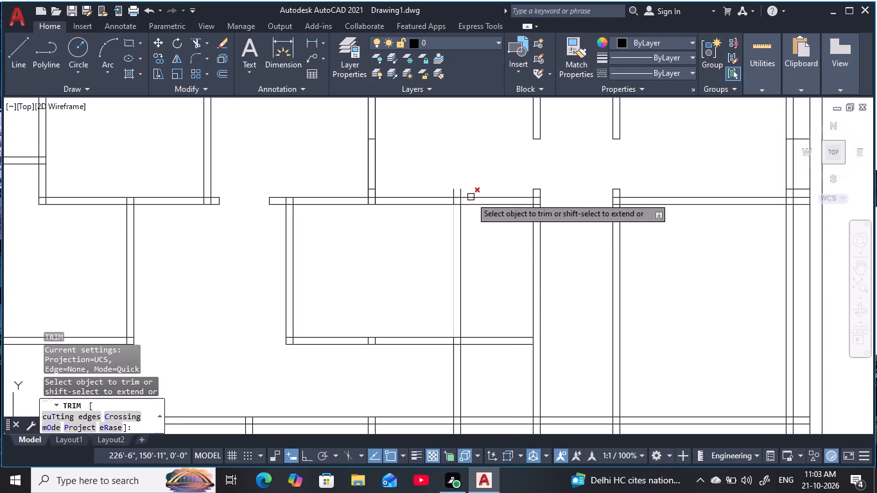
{"action": "left_click", "coordinate": [463, 192]}
{"action": "left_click", "coordinate": [456, 193]}
{"action": "middle_click_drag", "start_coordinate": [480, 311], "coordinate": [477, 249]}
{"action": "left_click", "coordinate": [476, 305]}
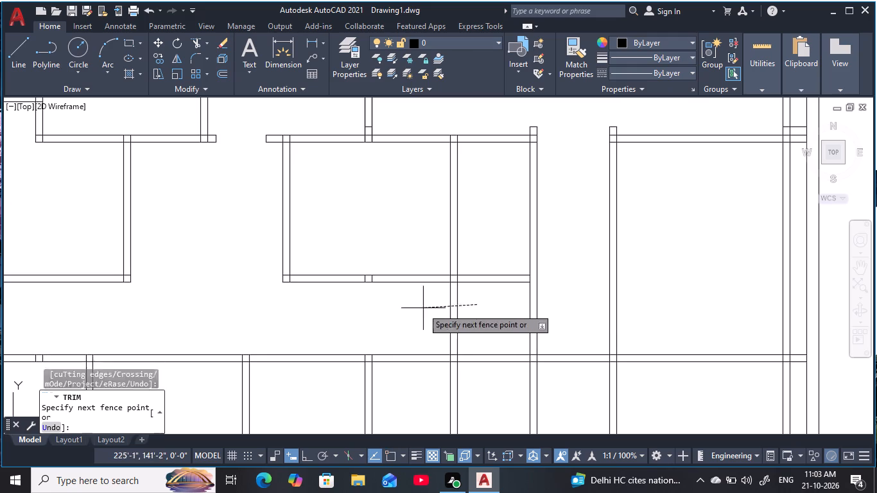
{"action": "left_click", "coordinate": [415, 309]}
{"action": "key", "text": "Escape"}
{"action": "key", "text": "Escape"}
{"action": "key", "text": "Escape"}
{"action": "key", "text": "Escape"}
Erase the two leftover vertical segments of the new partition south of the corridor.
{"action": "left_click", "coordinate": [481, 399]}
{"action": "left_click", "coordinate": [425, 379]}
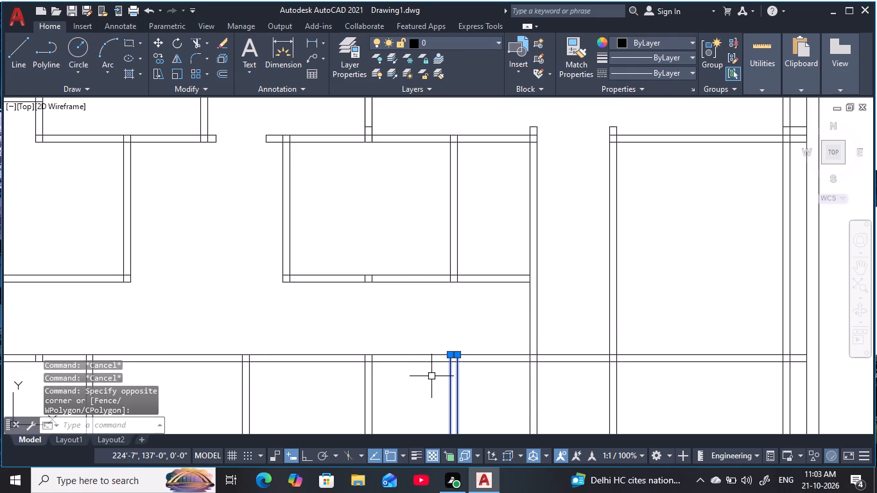
{"action": "key", "text": "e"}
{"action": "key", "text": "space"}
{"action": "key", "text": "Escape"}
{"action": "key", "text": "Escape"}
{"action": "key", "text": "Escape"}
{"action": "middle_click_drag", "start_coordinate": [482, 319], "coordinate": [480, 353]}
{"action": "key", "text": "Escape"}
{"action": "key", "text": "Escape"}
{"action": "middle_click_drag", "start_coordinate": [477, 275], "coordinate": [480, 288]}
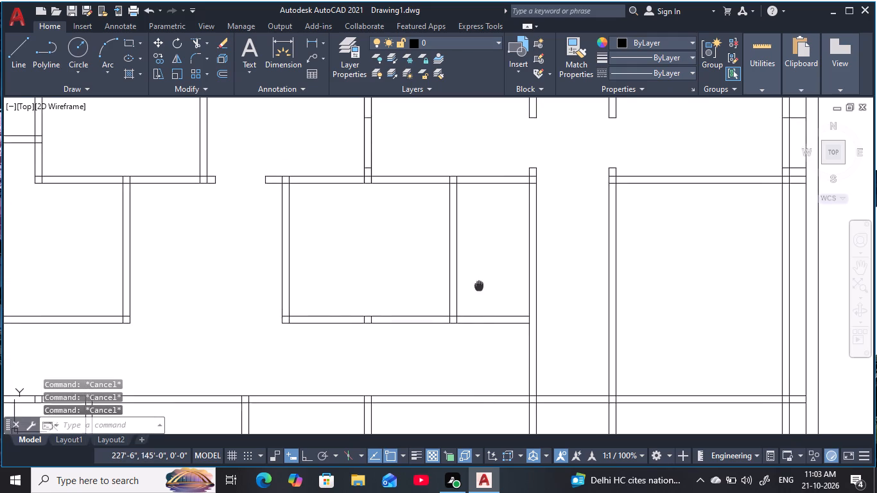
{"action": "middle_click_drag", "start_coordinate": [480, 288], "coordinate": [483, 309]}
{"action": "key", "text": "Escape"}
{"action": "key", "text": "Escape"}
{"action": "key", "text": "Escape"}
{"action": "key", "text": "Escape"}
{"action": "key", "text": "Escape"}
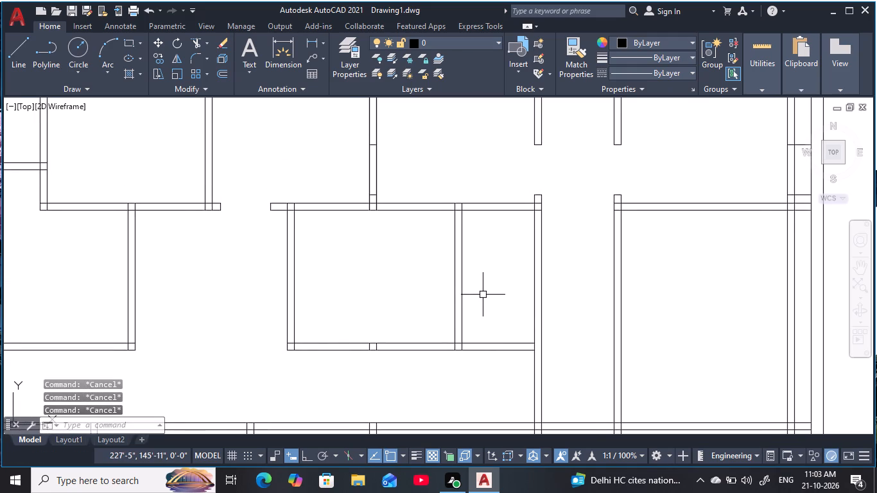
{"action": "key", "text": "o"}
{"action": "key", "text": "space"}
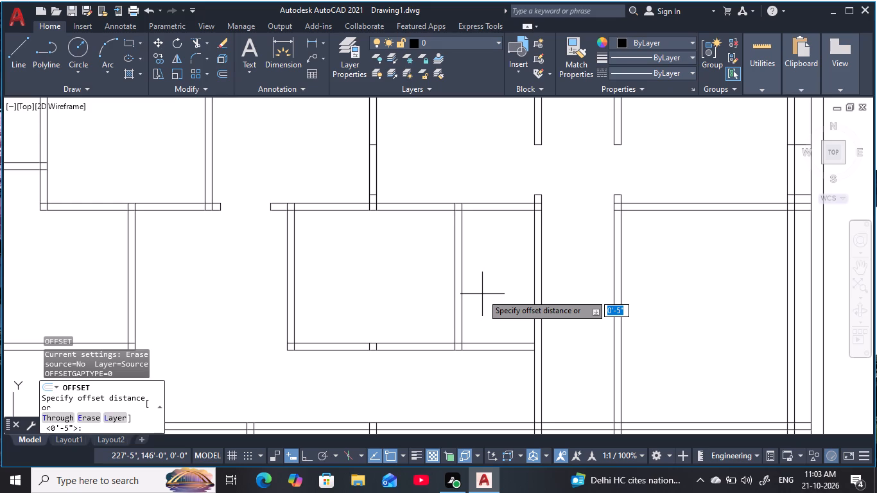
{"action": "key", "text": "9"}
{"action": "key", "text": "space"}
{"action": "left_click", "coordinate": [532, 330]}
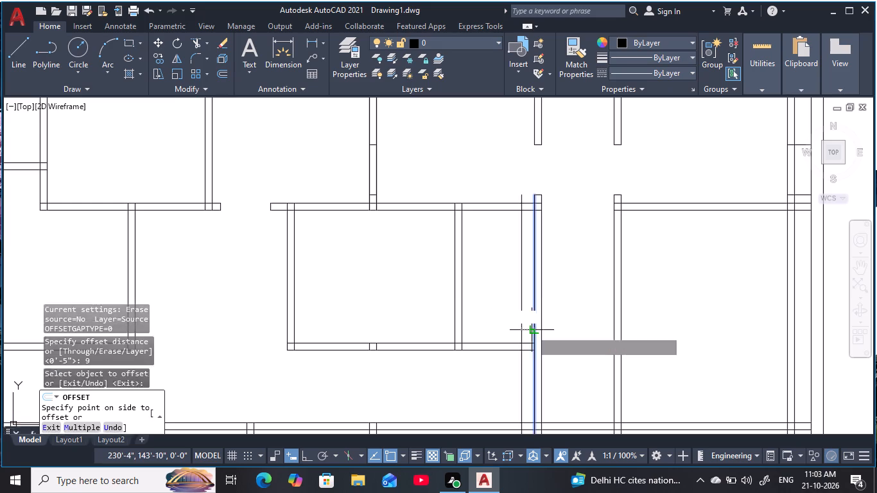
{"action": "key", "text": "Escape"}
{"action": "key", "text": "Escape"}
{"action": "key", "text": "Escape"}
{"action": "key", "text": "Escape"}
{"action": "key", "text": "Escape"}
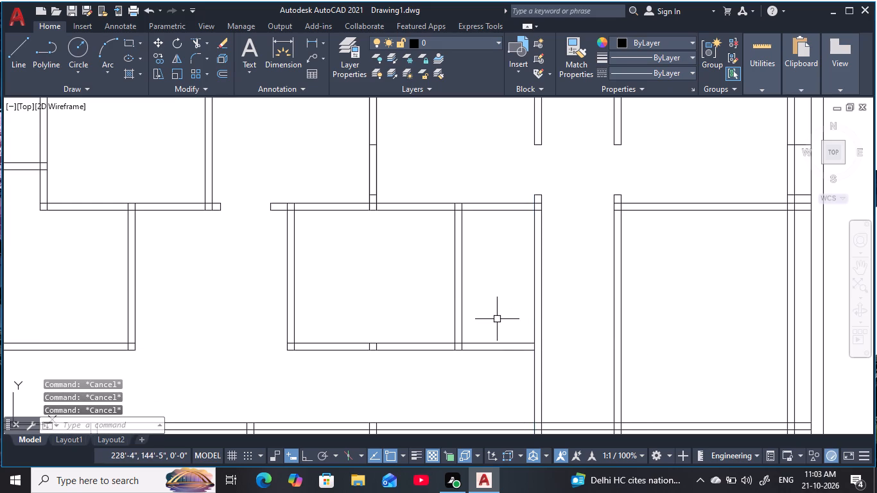
Offset the west face of the passage's west partition 6" to the west, into the narrow room, to mark a door jamb.
{"action": "key", "text": "o"}
{"action": "key", "text": "space"}
{"action": "key", "text": "6"}
{"action": "key", "text": "space"}
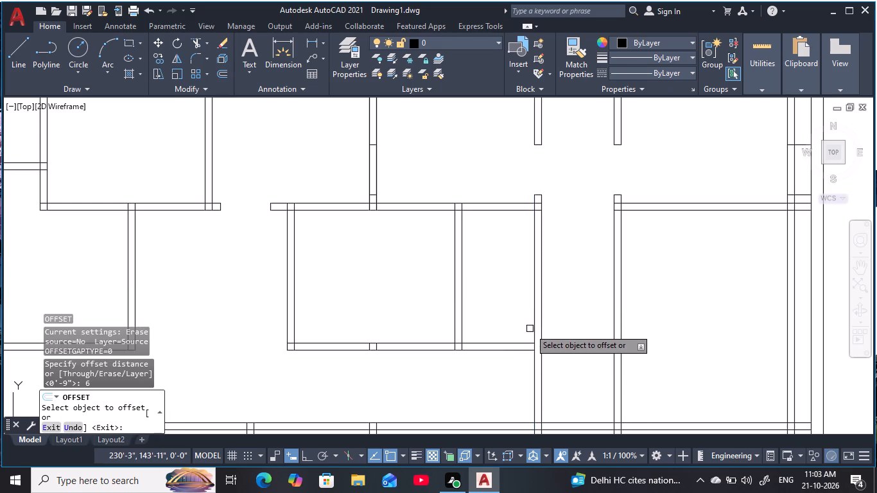
{"action": "left_click", "coordinate": [535, 331]}
{"action": "left_click", "coordinate": [491, 331]}
{"action": "key", "text": "Escape"}
{"action": "key", "text": "Escape"}
{"action": "key", "text": "Escape"}
{"action": "key", "text": "Escape"}
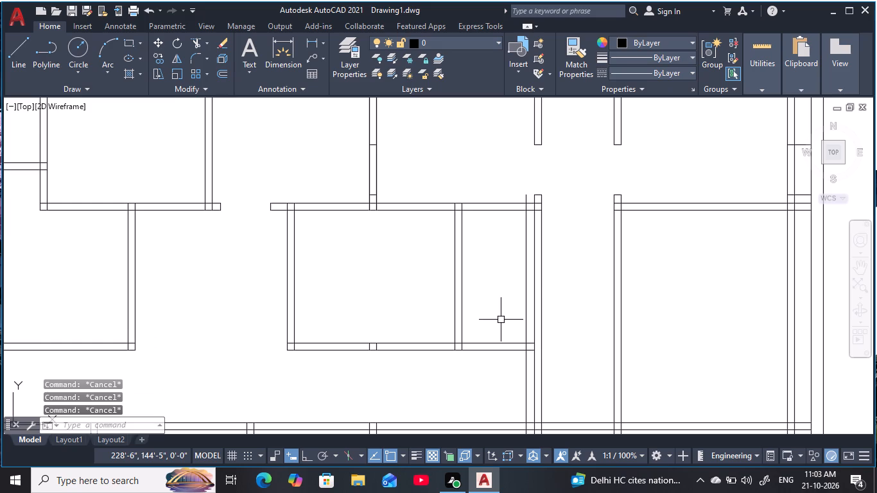
{"action": "key", "text": "Escape"}
{"action": "key", "text": "Escape"}
Offset the new jamb line 3' to the west to mark the other side of the narrow room's door.
{"action": "type", "text": "o"}
{"action": "key", "text": "space"}
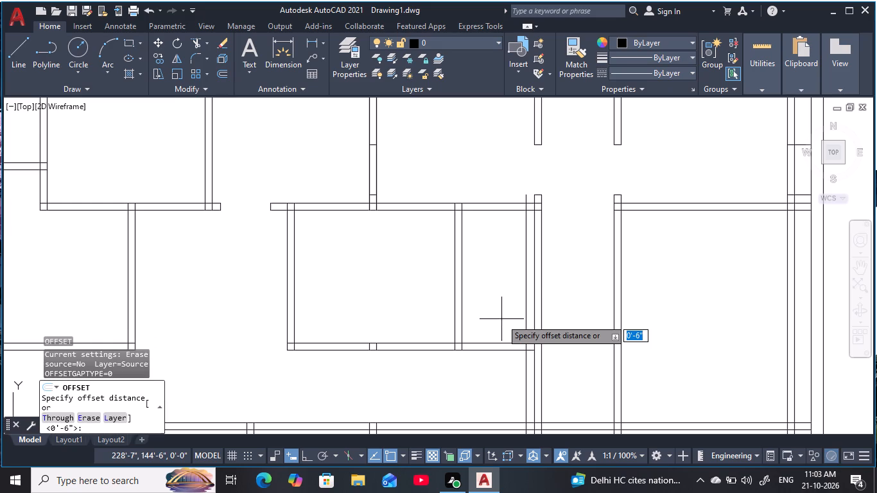
{"action": "type", "text": "3'"}
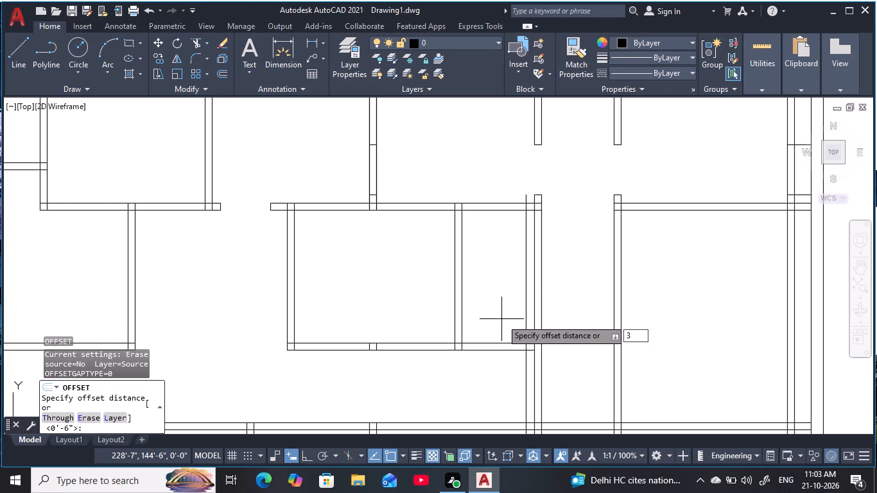
{"action": "key", "text": "space"}
{"action": "left_click", "coordinate": [520, 336]}
{"action": "left_click", "coordinate": [527, 334]}
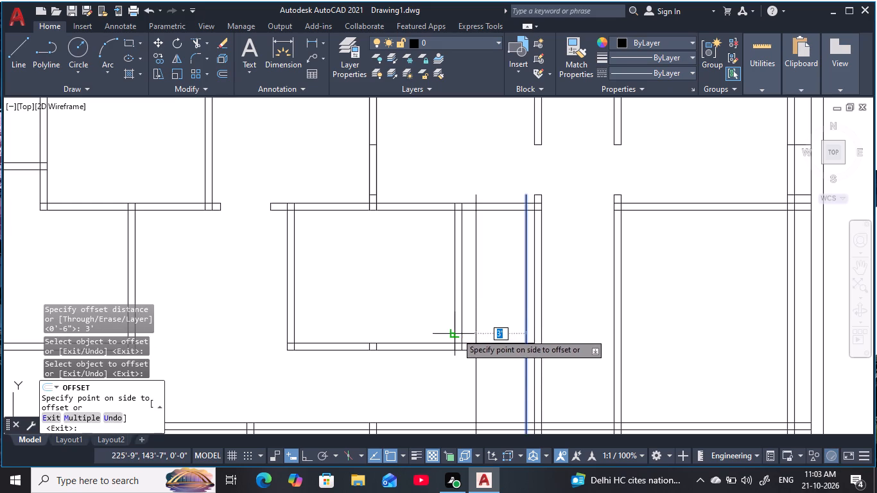
{"action": "left_click", "coordinate": [394, 379]}
{"action": "key", "text": "Escape"}
{"action": "key", "text": "Escape"}
{"action": "key", "text": "Escape"}
{"action": "key", "text": "Escape"}
{"action": "key", "text": "Escape"}
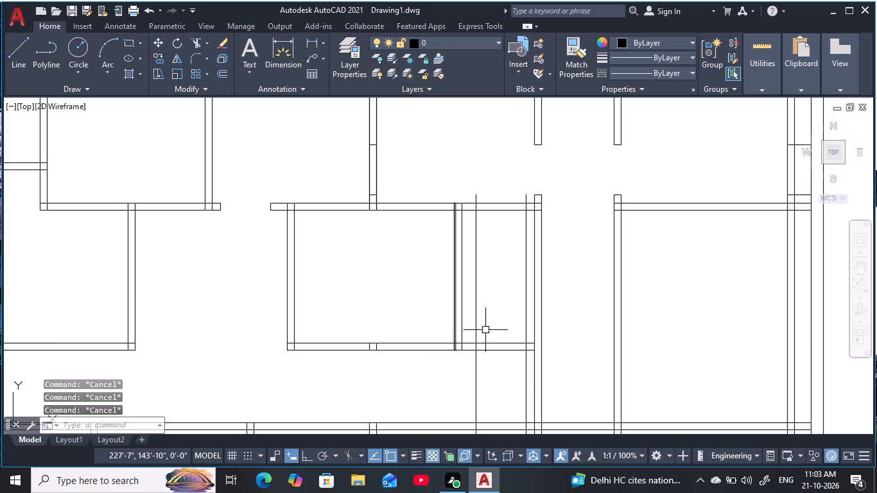
{"action": "key", "text": "Escape"}
Trim the narrow room's south wall between the jamb lines and cut away the jamb lines inside the room and across the corridor.
{"action": "type", "text": "tr"}
{"action": "key", "text": "space"}
{"action": "left_click", "coordinate": [490, 331]}
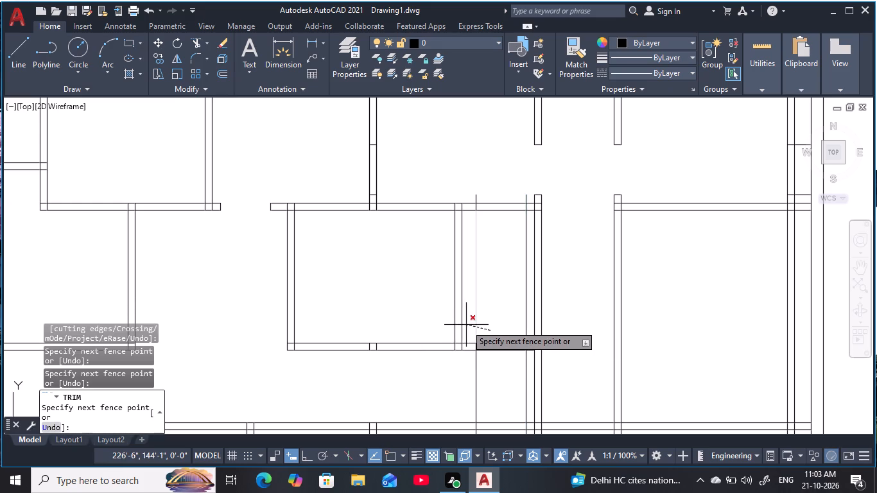
{"action": "left_click", "coordinate": [471, 324]}
{"action": "left_click", "coordinate": [494, 332]}
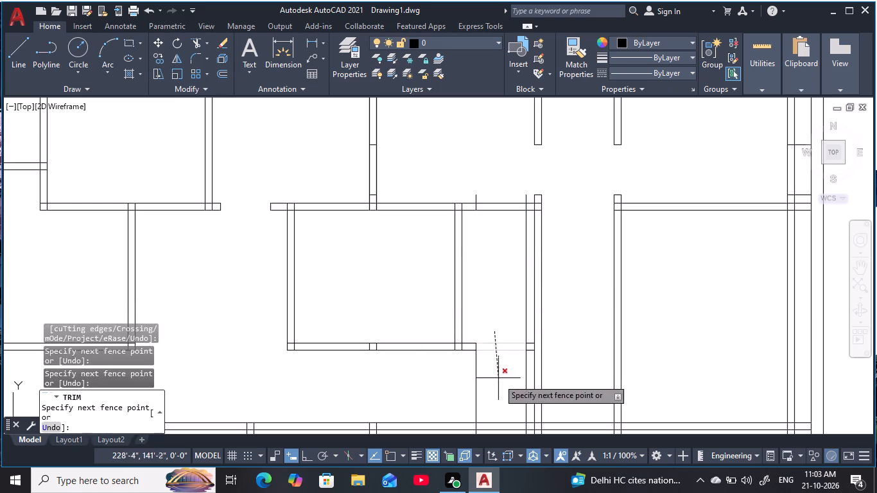
{"action": "left_click", "coordinate": [498, 380]}
{"action": "left_click", "coordinate": [526, 328]}
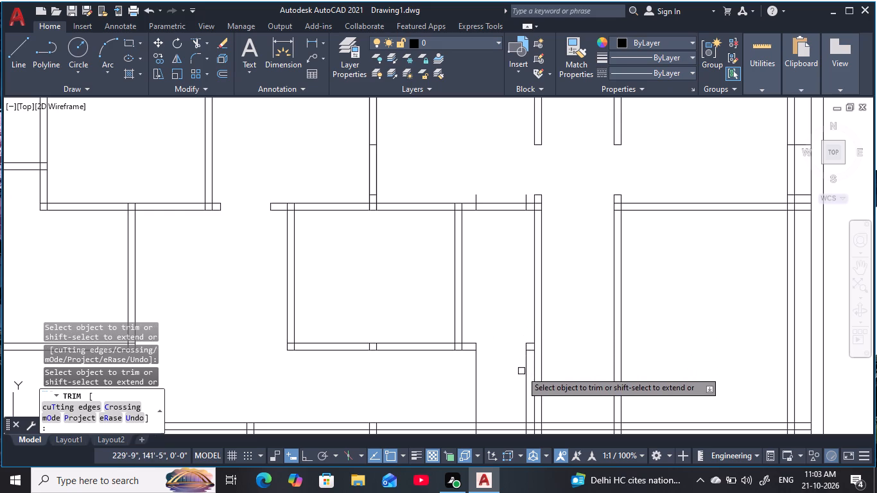
{"action": "left_click", "coordinate": [528, 377]}
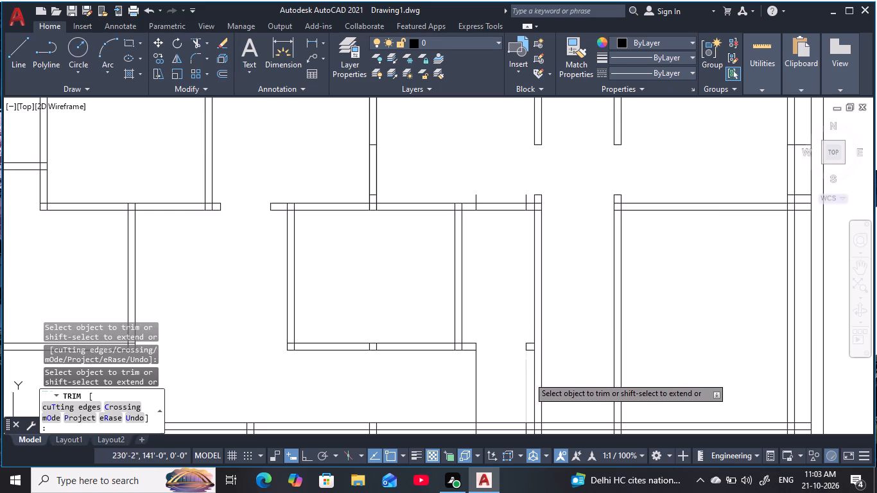
{"action": "left_click", "coordinate": [469, 393]}
{"action": "left_click", "coordinate": [506, 385]}
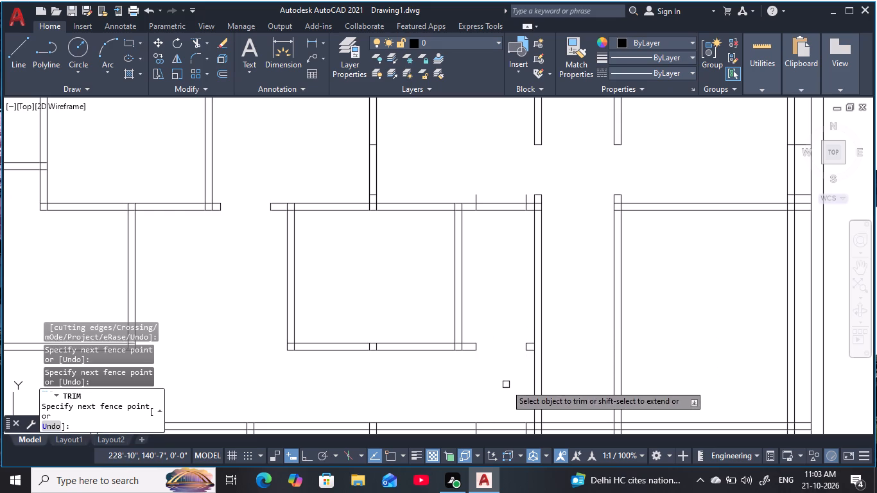
{"action": "middle_click_drag", "start_coordinate": [509, 379], "coordinate": [503, 270]}
{"action": "key", "text": "Escape"}
{"action": "key", "text": "Escape"}
{"action": "key", "text": "Escape"}
{"action": "key", "text": "Escape"}
Erase the two leftover vertical segments of the door jamb lines south of the corridor.
{"action": "left_click", "coordinate": [519, 373]}
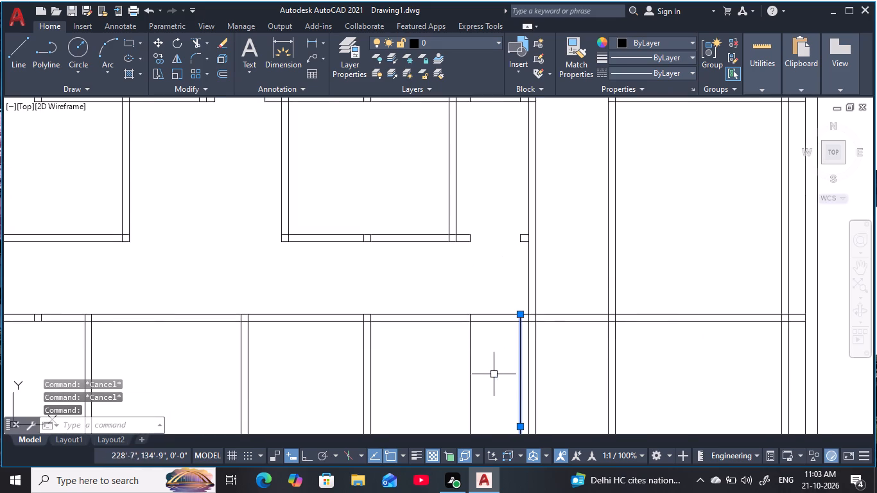
{"action": "left_click", "coordinate": [467, 375]}
{"action": "key", "text": "e"}
{"action": "key", "text": "space"}
{"action": "key", "text": "Escape"}
Offset the west face of the narrow room's west partition 6" to the west, into the adjoining larger room.
{"action": "middle_click_drag", "start_coordinate": [462, 289], "coordinate": [465, 300]}
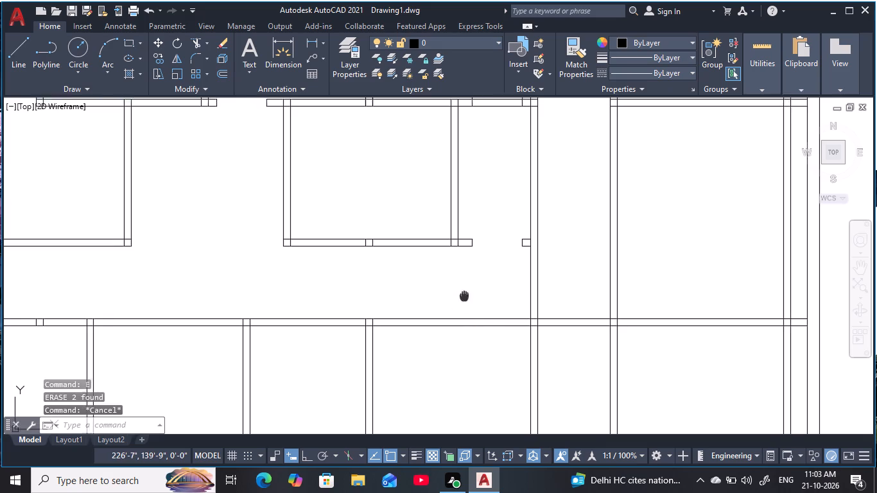
{"action": "middle_click_drag", "start_coordinate": [465, 300], "coordinate": [469, 338]}
{"action": "key", "text": "Escape"}
{"action": "key", "text": "Escape"}
{"action": "key", "text": "Escape"}
{"action": "type", "text": "o 6"}
{"action": "key", "text": "space"}
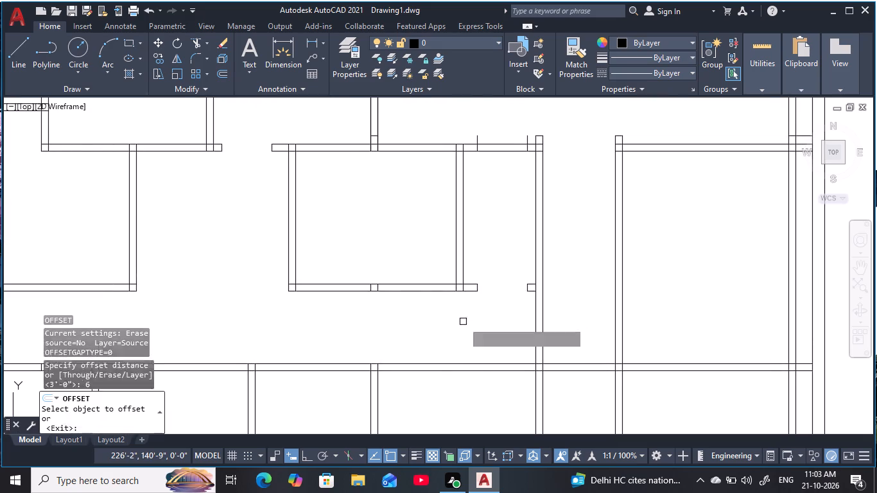
{"action": "left_click", "coordinate": [456, 271]}
{"action": "left_click", "coordinate": [399, 261]}
{"action": "key", "text": "Escape"}
{"action": "key", "text": "Escape"}
{"action": "key", "text": "Escape"}
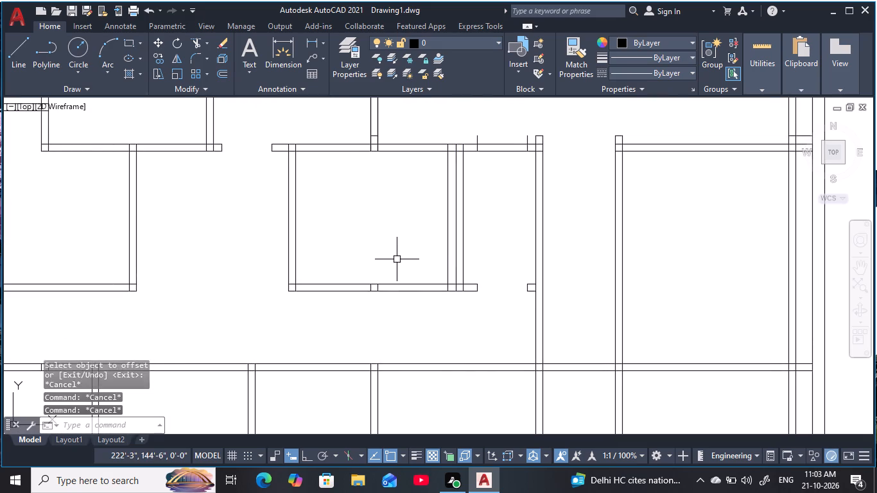
{"action": "key", "text": "Escape"}
{"action": "key", "text": "Escape"}
Offset the new jamb line 3' to the west across the larger room.
{"action": "type", "text": "o"}
{"action": "key", "text": "space"}
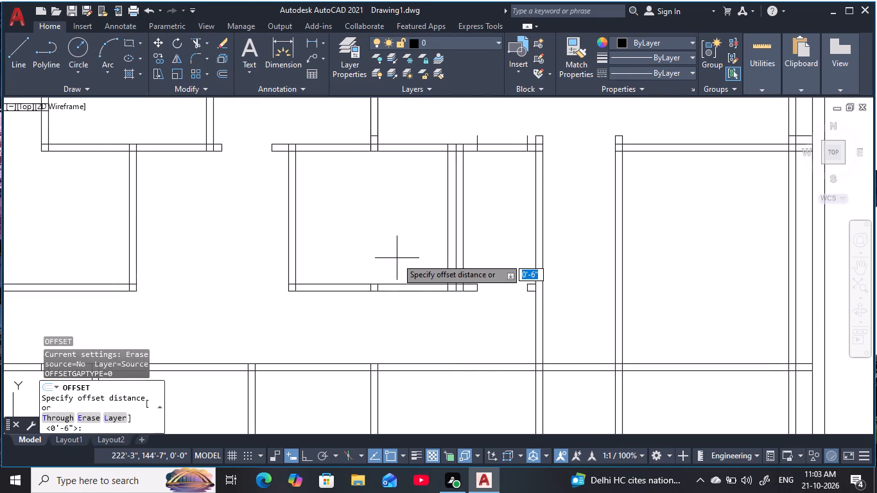
{"action": "type", "text": "3'"}
{"action": "key", "text": "space"}
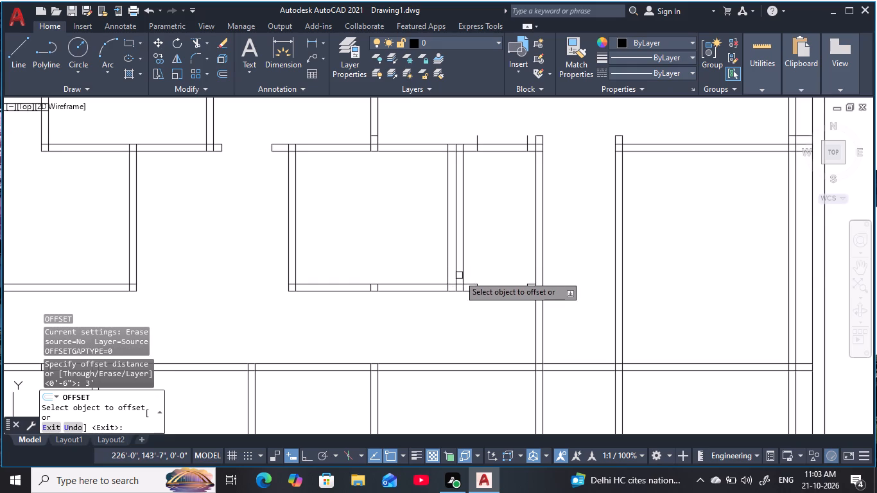
{"action": "left_click", "coordinate": [448, 268]}
{"action": "left_click", "coordinate": [367, 254]}
{"action": "key", "text": "Escape"}
{"action": "key", "text": "Escape"}
{"action": "key", "text": "Escape"}
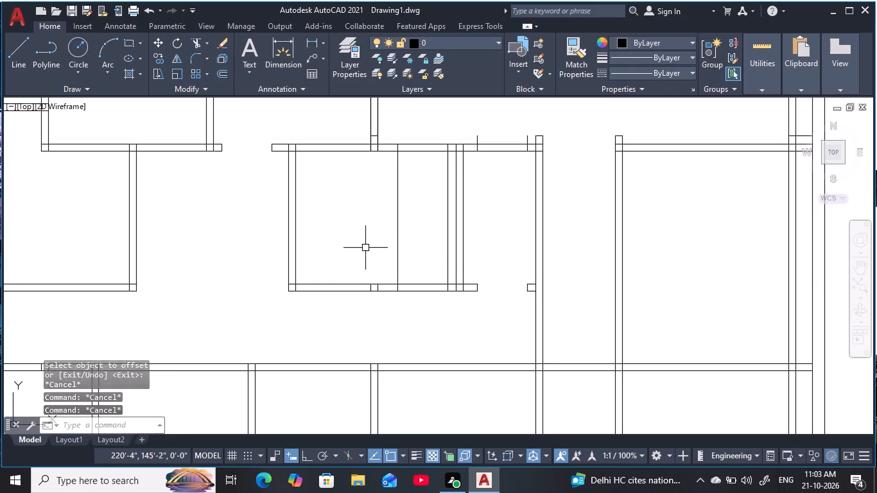
{"action": "key", "text": "Escape"}
Trim the larger room's south wall between the two jamb lines and cut away the jamb lines inside the room.
{"action": "type", "text": "tr"}
{"action": "key", "text": "space"}
{"action": "left_click", "coordinate": [413, 249]}
{"action": "left_click", "coordinate": [426, 315]}
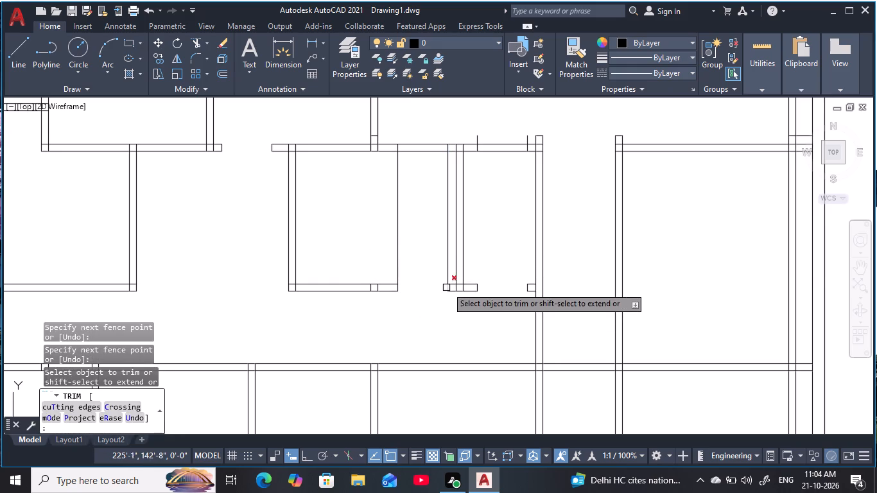
{"action": "left_click", "coordinate": [450, 268]}
{"action": "left_click", "coordinate": [426, 264]}
{"action": "left_click", "coordinate": [379, 256]}
{"action": "scroll", "coordinate": [395, 249], "scroll_direction": "down", "scroll_amount": 1}
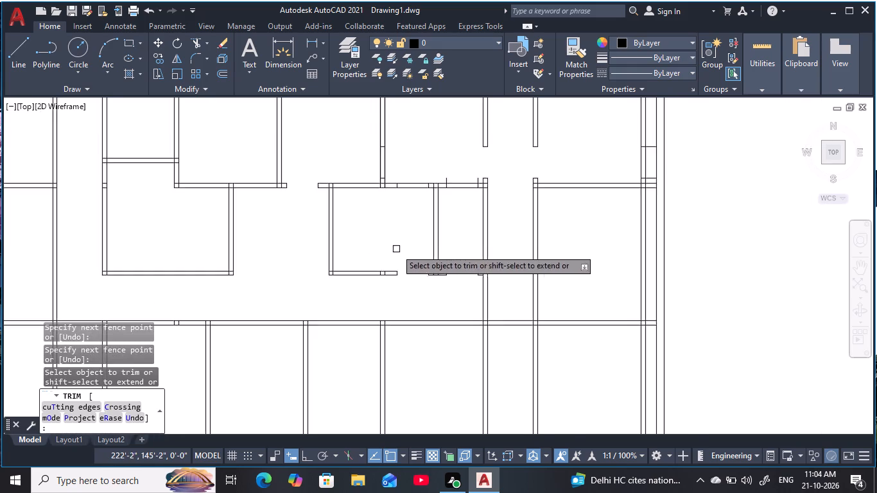
{"action": "middle_click_drag", "start_coordinate": [400, 252], "coordinate": [442, 260]}
{"action": "key", "text": "Escape"}
{"action": "key", "text": "Escape"}
{"action": "key", "text": "Escape"}
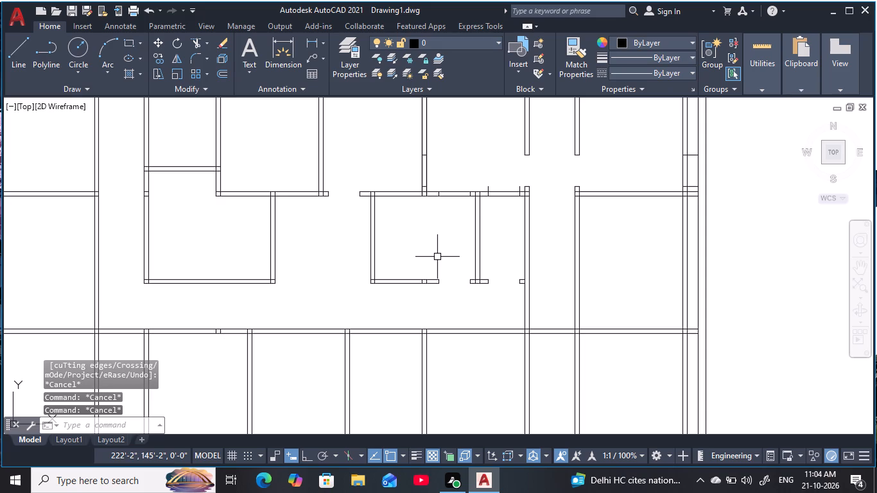
{"action": "key", "text": "Escape"}
{"action": "key", "text": "Escape"}
{"action": "key", "text": "Escape"}
With Ortho on, draw a vertical line about 4'5" long northward from the midpoint of the western room's south wall.
{"action": "middle_click_drag", "start_coordinate": [251, 263], "coordinate": [267, 264]}
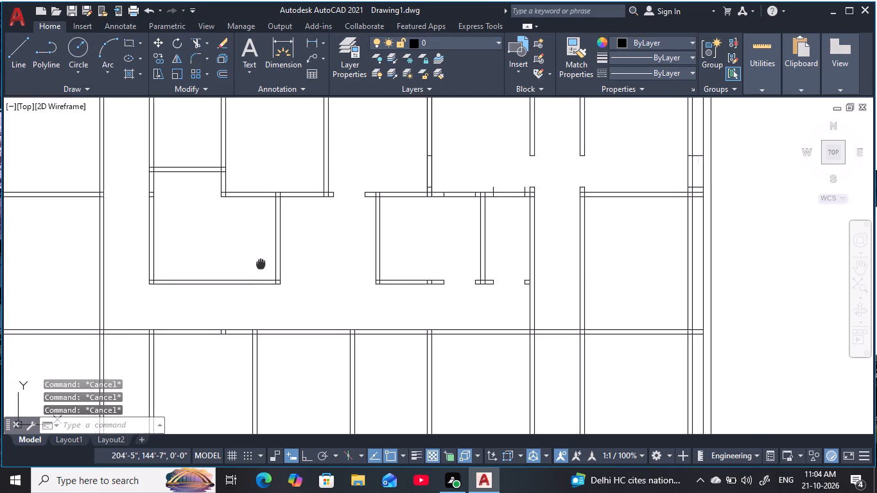
{"action": "middle_click_drag", "start_coordinate": [267, 264], "coordinate": [324, 273]}
{"action": "key", "text": "Escape"}
{"action": "key", "text": "Escape"}
{"action": "key", "text": "Escape"}
{"action": "scroll", "coordinate": [290, 269], "scroll_direction": "up", "scroll_amount": 1}
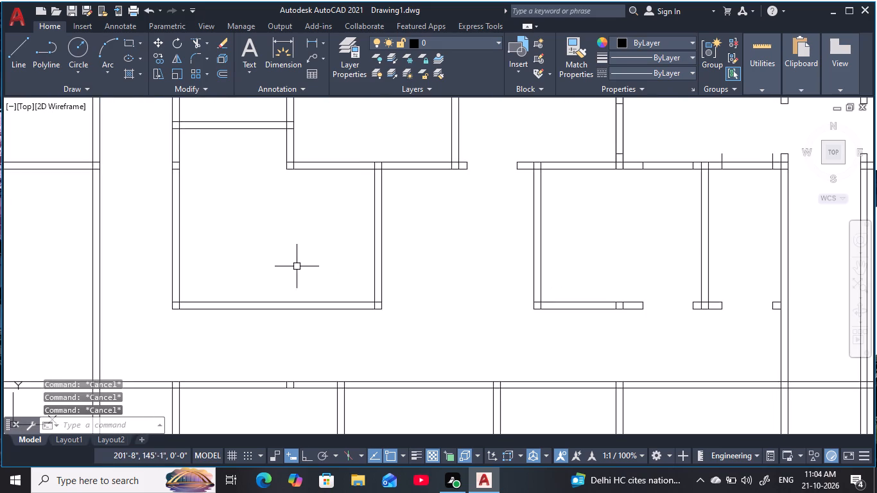
{"action": "middle_click_drag", "start_coordinate": [300, 263], "coordinate": [318, 250]}
{"action": "key", "text": "Escape"}
{"action": "key", "text": "Escape"}
{"action": "type", "text": "l"}
{"action": "key", "text": "space"}
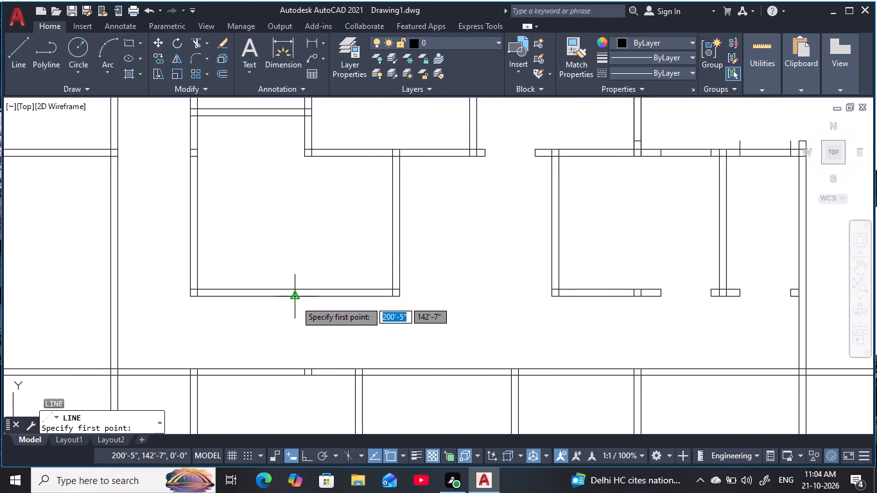
{"action": "left_click", "coordinate": [297, 298]}
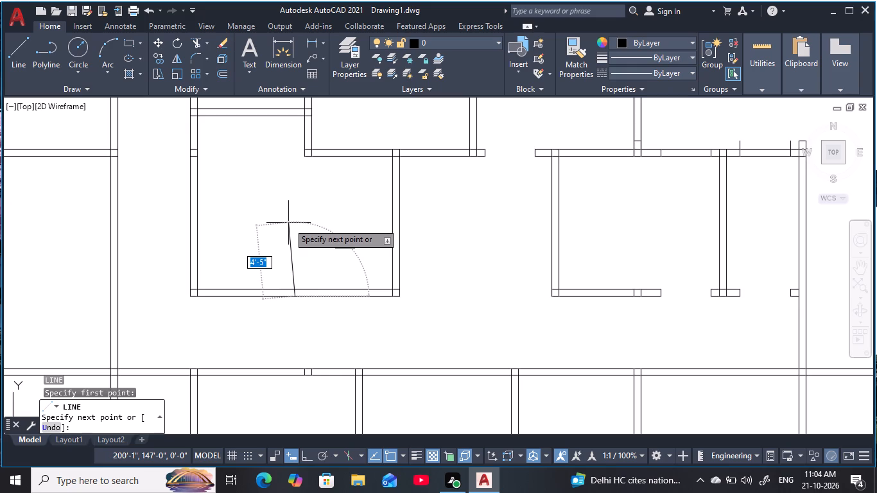
{"action": "key", "text": "F8"}
{"action": "left_click", "coordinate": [295, 222]}
{"action": "key", "text": "Escape"}
{"action": "key", "text": "Escape"}
{"action": "key", "text": "Escape"}
{"action": "key", "text": "Escape"}
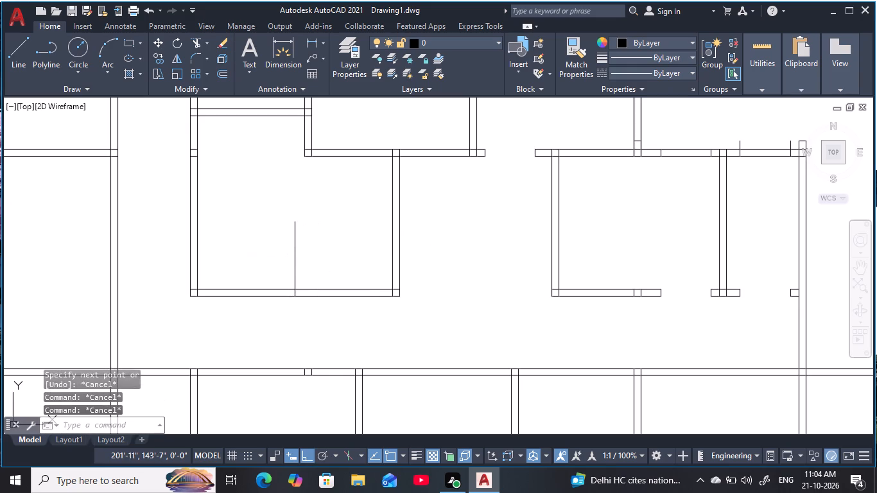
{"action": "key", "text": "Escape"}
Offset the vertical centre line 1'9" to both the west and the east to mark the door jambs.
{"action": "key", "text": "o"}
{"action": "key", "text": "space"}
{"action": "key", "text": "1"}
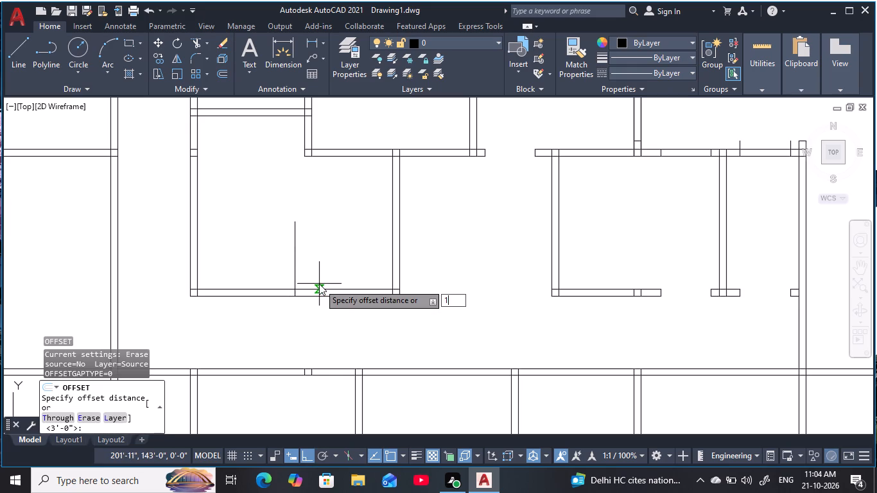
{"action": "key", "text": "apostrophe"}
{"action": "type", "text": "9"}
{"action": "key", "text": "space"}
{"action": "left_click", "coordinate": [295, 271]}
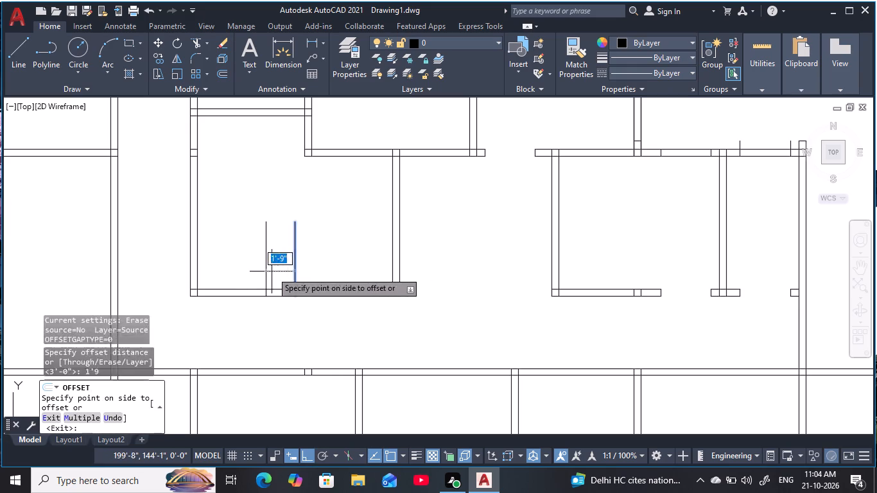
{"action": "left_click", "coordinate": [264, 272]}
{"action": "left_click", "coordinate": [297, 273]}
{"action": "left_click", "coordinate": [337, 274]}
{"action": "key", "text": "Escape"}
{"action": "key", "text": "Escape"}
{"action": "key", "text": "Escape"}
{"action": "key", "text": "Escape"}
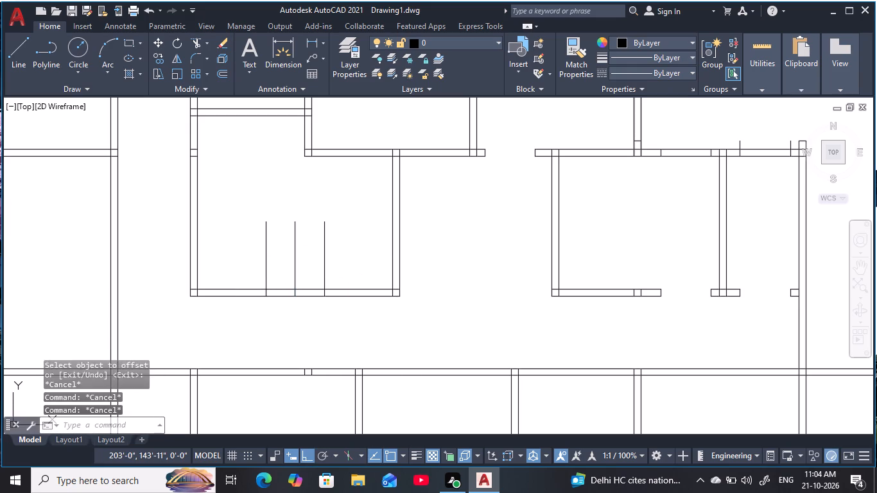
{"action": "key", "text": "Escape"}
Trim the three vertical lines inside the western room and the south wall between the outer two to open the door.
{"action": "type", "text": "tr"}
{"action": "key", "text": "space"}
{"action": "left_click", "coordinate": [338, 274]}
{"action": "left_click", "coordinate": [239, 256]}
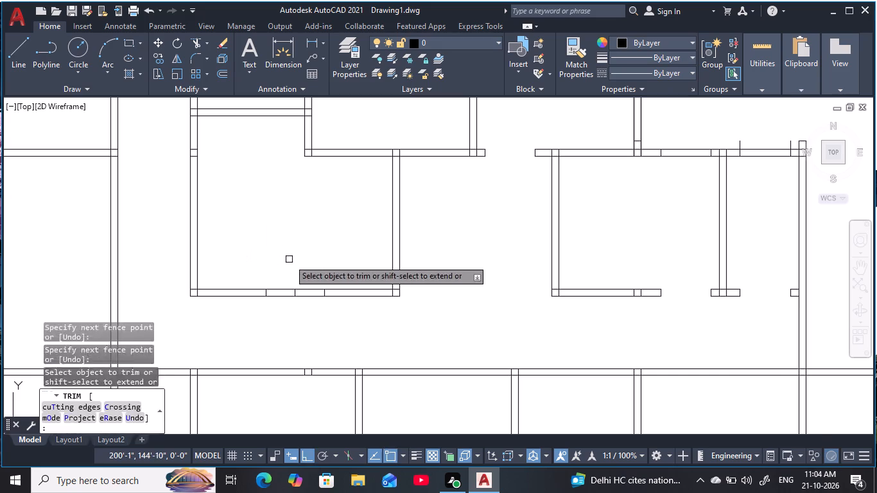
{"action": "left_click", "coordinate": [289, 259]}
{"action": "left_click", "coordinate": [299, 315]}
{"action": "left_click", "coordinate": [306, 305]}
{"action": "left_click", "coordinate": [313, 282]}
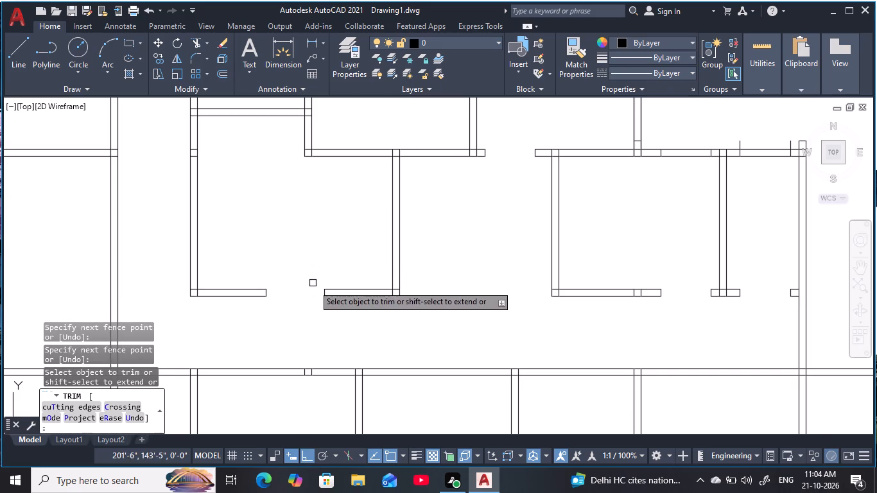
{"action": "middle_click_drag", "start_coordinate": [297, 316], "coordinate": [383, 298]}
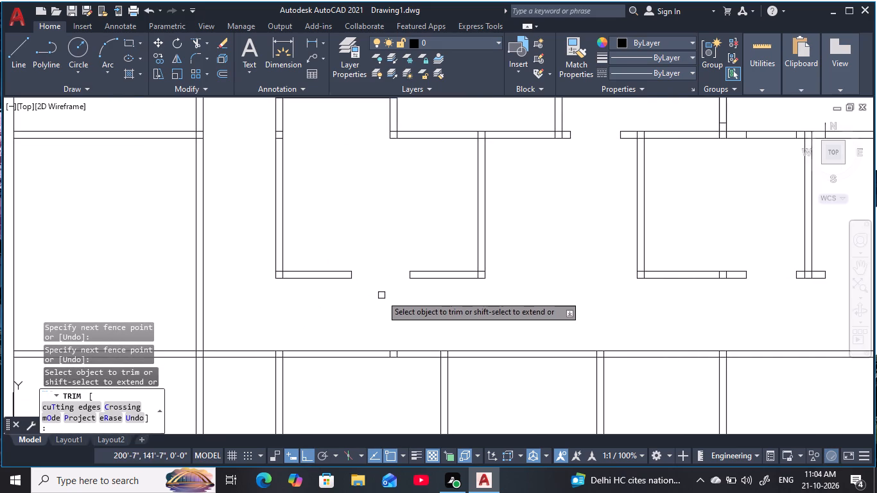
{"action": "scroll", "coordinate": [394, 235], "scroll_direction": "down", "scroll_amount": 1}
{"action": "middle_click_drag", "start_coordinate": [394, 236], "coordinate": [336, 287]}
{"action": "key", "text": "Escape"}
{"action": "key", "text": "Escape"}
{"action": "key", "text": "Escape"}
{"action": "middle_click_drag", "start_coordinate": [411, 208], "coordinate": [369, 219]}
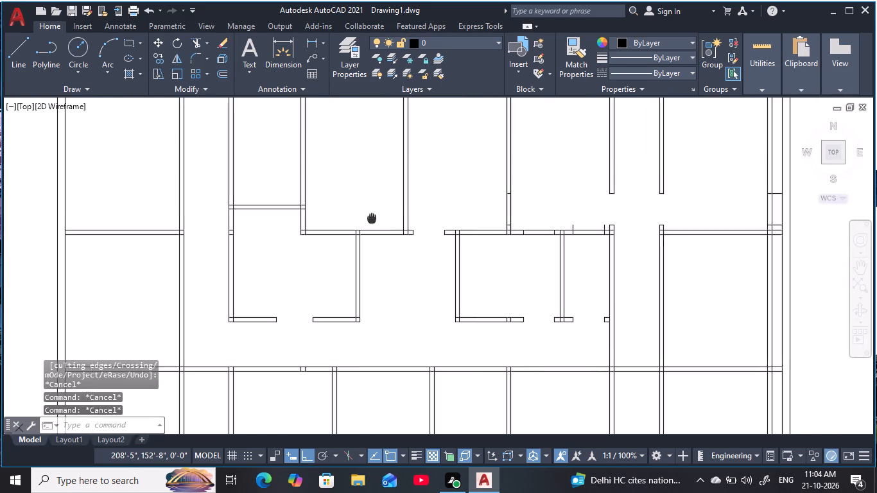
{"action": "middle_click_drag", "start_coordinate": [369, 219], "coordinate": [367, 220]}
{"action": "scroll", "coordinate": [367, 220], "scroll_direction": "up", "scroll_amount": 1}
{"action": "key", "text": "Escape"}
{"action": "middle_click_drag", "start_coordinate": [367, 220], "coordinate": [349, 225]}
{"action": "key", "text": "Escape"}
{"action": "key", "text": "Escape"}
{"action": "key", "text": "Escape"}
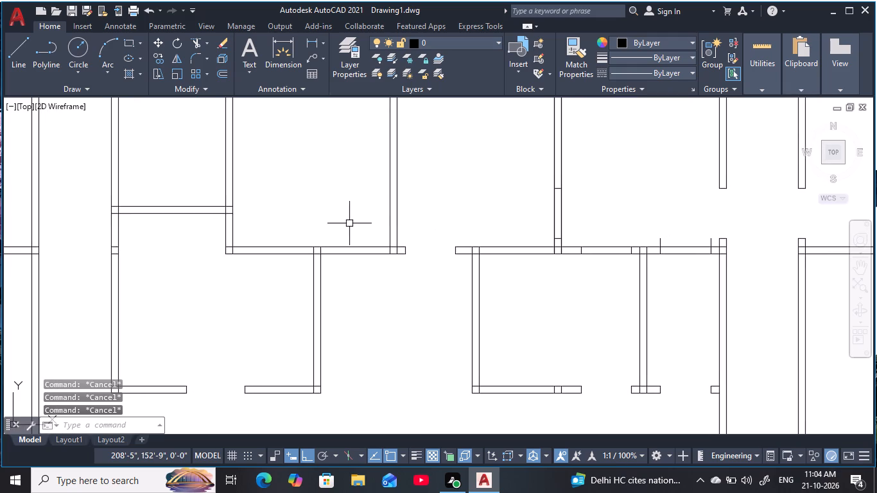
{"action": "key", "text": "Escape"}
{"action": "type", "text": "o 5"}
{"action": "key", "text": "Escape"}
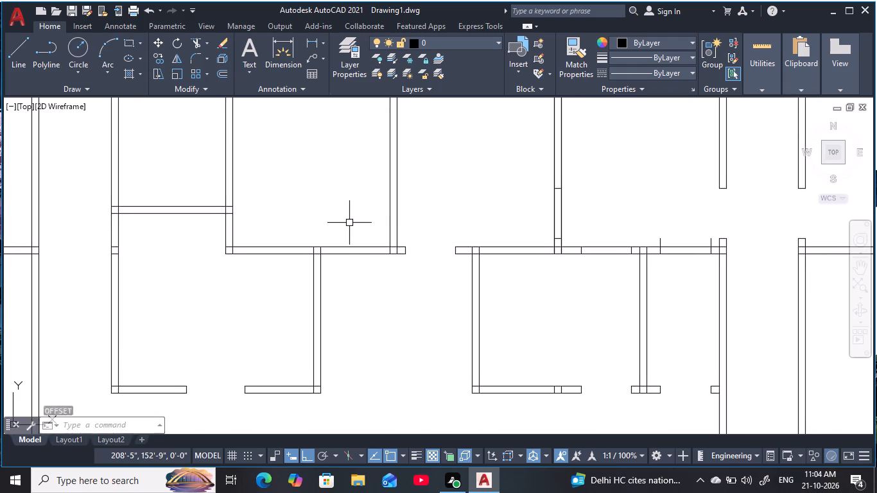
Offset the inner face of the east wall 6" west in the north room beside the small northern room.
{"action": "key", "text": "Escape"}
{"action": "scroll", "coordinate": [350, 223], "scroll_direction": "up", "scroll_amount": 1}
{"action": "key", "text": "Escape"}
{"action": "key", "text": "Escape"}
{"action": "type", "text": "o"}
{"action": "key", "text": "space"}
{"action": "type", "text": "6"}
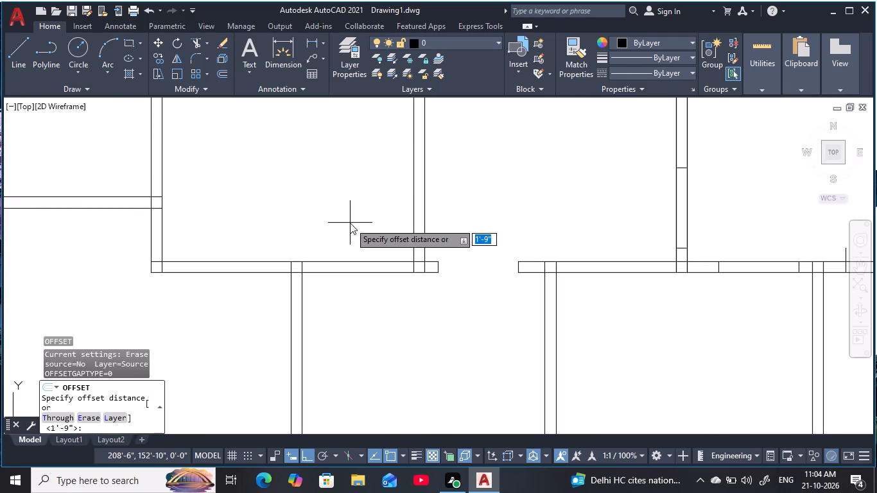
{"action": "key", "text": "space"}
{"action": "left_click", "coordinate": [412, 239]}
{"action": "left_click", "coordinate": [334, 229]}
{"action": "key", "text": "Escape"}
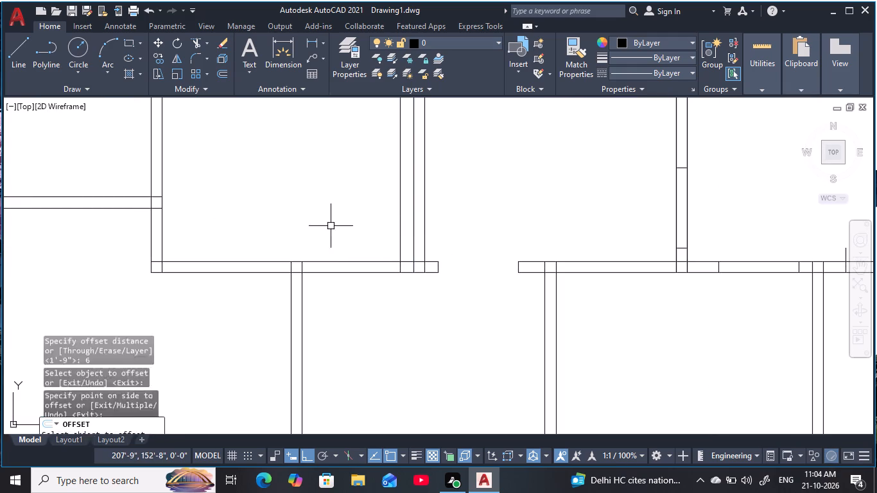
{"action": "key", "text": "Escape"}
{"action": "key", "text": "Escape"}
{"action": "key", "text": "Escape"}
Offset the new jamb line 3' west to mark the door width in that north room.
{"action": "key", "text": "o"}
{"action": "key", "text": "space"}
{"action": "type", "text": "3'"}
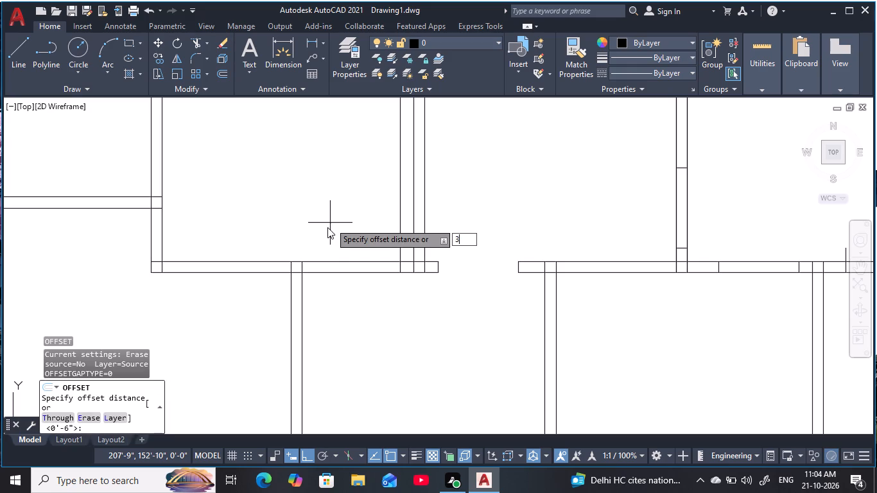
{"action": "key", "text": "space"}
{"action": "left_click", "coordinate": [399, 240]}
{"action": "left_click", "coordinate": [289, 220]}
{"action": "key", "text": "Escape"}
{"action": "key", "text": "Escape"}
{"action": "key", "text": "Escape"}
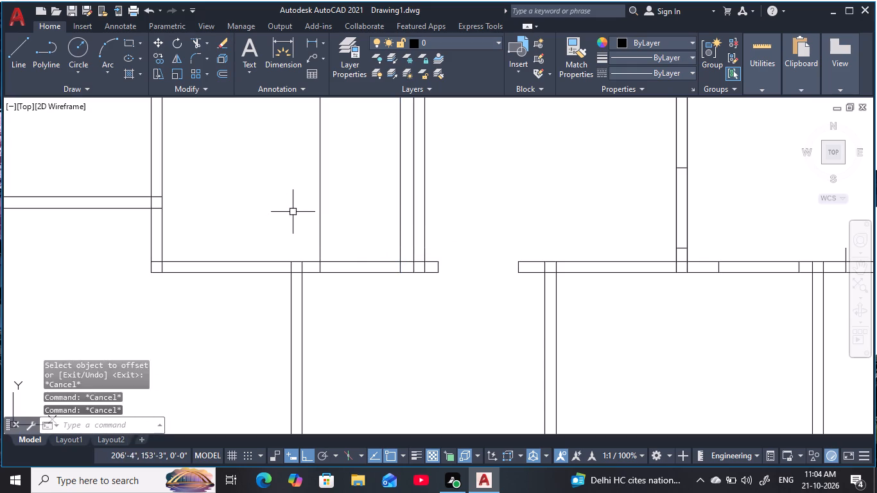
{"action": "key", "text": "Escape"}
Trim both jamb lines inside the north room and the south wall between them to open the door.
{"action": "type", "text": "tr"}
{"action": "key", "text": "space"}
{"action": "left_click", "coordinate": [410, 227]}
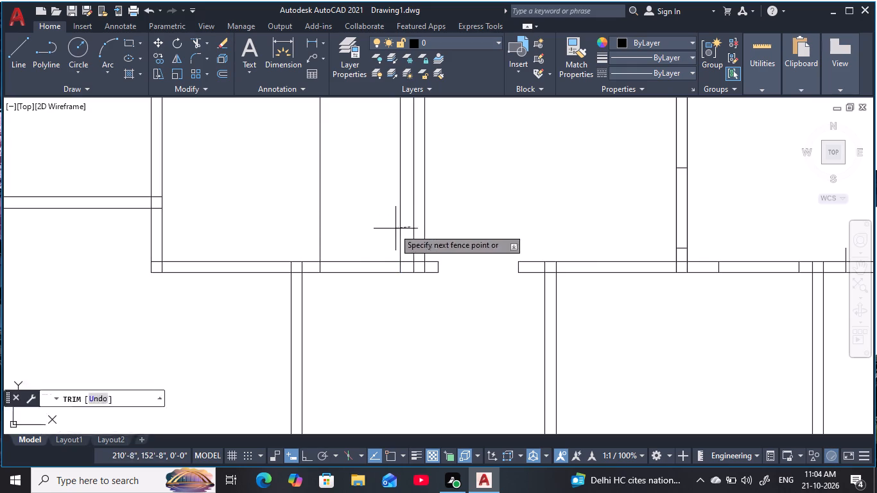
{"action": "left_click", "coordinate": [265, 220]}
{"action": "left_click_drag", "start_coordinate": [357, 242], "coordinate": [361, 256]}
{"action": "left_click_drag", "start_coordinate": [370, 307], "coordinate": [372, 315]}
{"action": "scroll", "coordinate": [371, 320], "scroll_direction": "down", "scroll_amount": 2}
{"action": "middle_click_drag", "start_coordinate": [383, 312], "coordinate": [431, 290]}
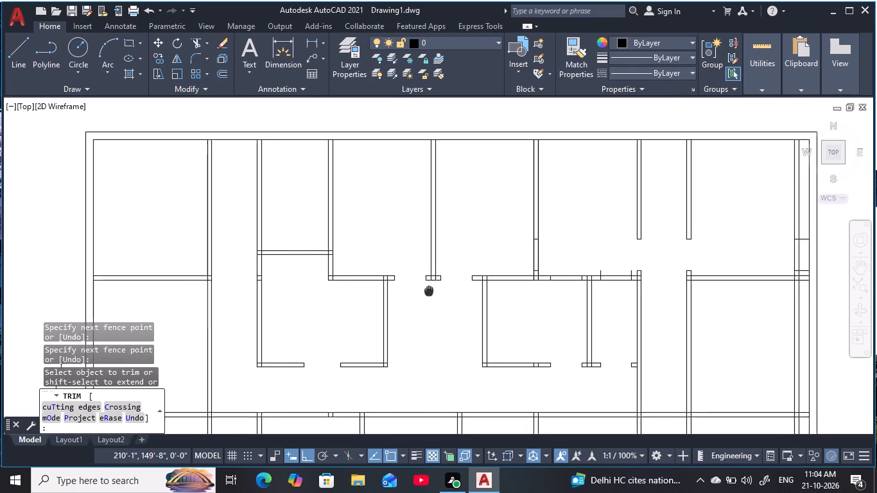
{"action": "middle_click_drag", "start_coordinate": [431, 290], "coordinate": [469, 276]}
{"action": "key", "text": "Escape"}
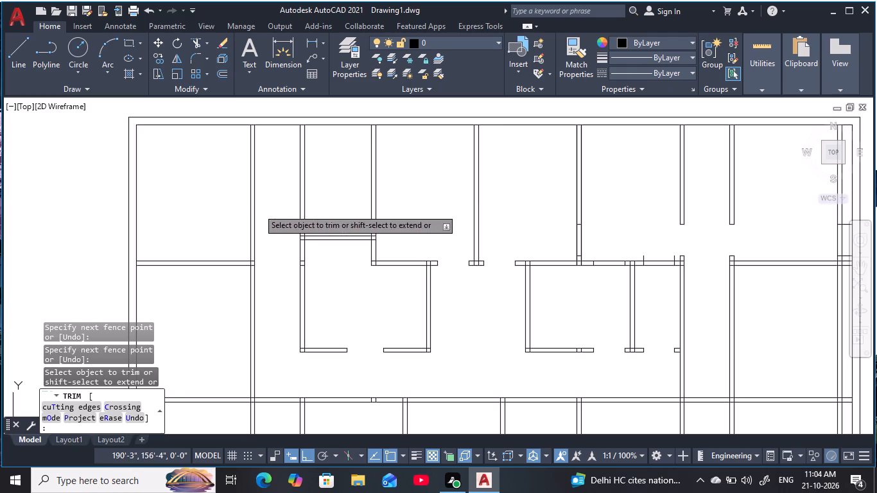
{"action": "key", "text": "Escape"}
{"action": "key", "text": "Escape"}
{"action": "key", "text": "Escape"}
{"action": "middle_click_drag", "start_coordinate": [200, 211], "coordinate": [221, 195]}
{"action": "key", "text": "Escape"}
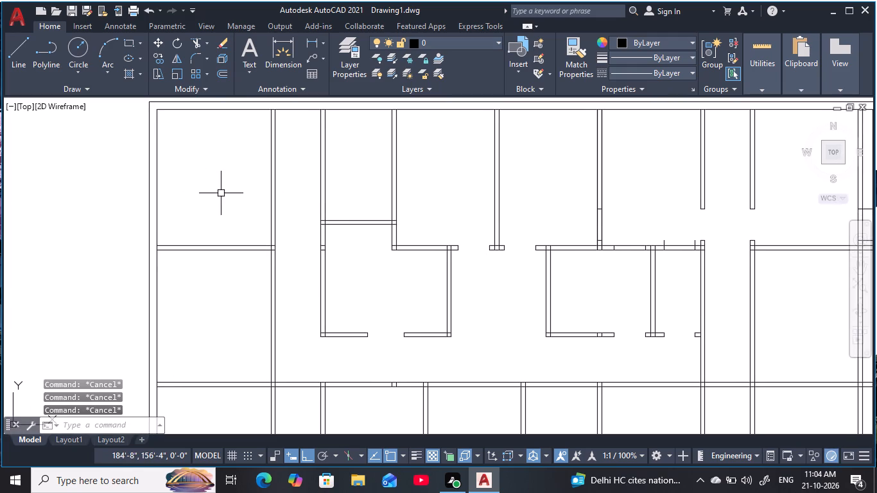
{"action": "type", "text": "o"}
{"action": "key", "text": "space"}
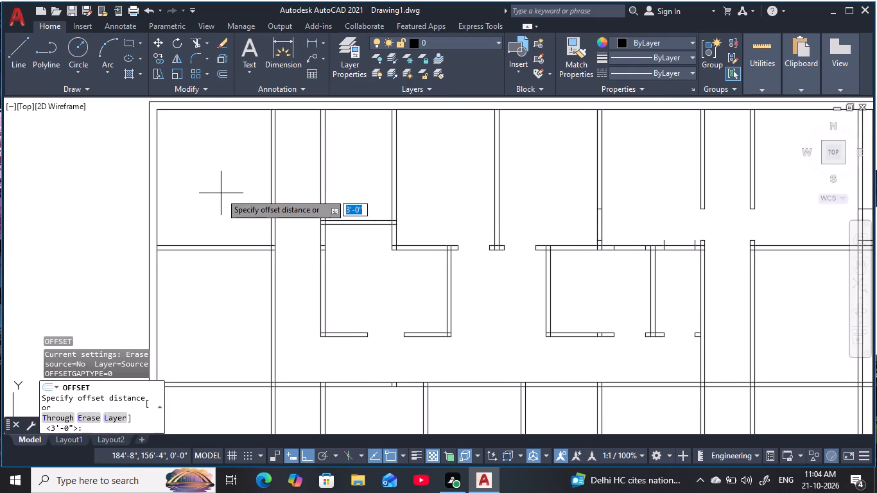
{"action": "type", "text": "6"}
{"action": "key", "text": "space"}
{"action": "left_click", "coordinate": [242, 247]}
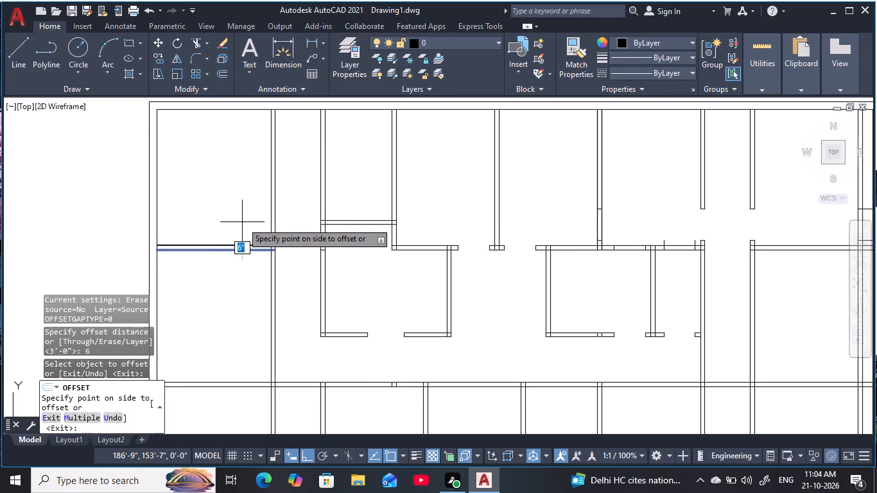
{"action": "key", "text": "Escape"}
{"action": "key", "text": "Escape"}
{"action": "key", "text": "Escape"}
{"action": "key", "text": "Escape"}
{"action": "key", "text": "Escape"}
Offset the northwest room's south wall inner face 5" north to mark the first door jamb.
{"action": "type", "text": "o"}
{"action": "key", "text": "space"}
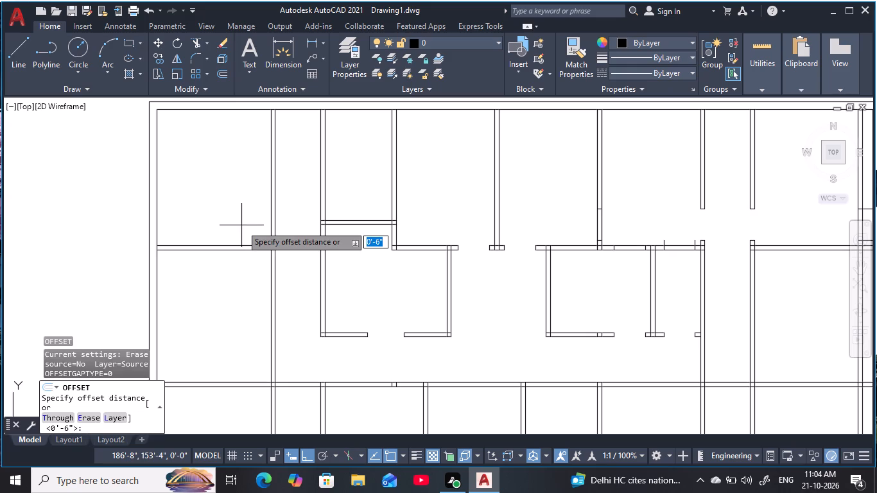
{"action": "type", "text": "5"}
{"action": "key", "text": "space"}
{"action": "left_click", "coordinate": [244, 246]}
{"action": "left_click", "coordinate": [249, 178]}
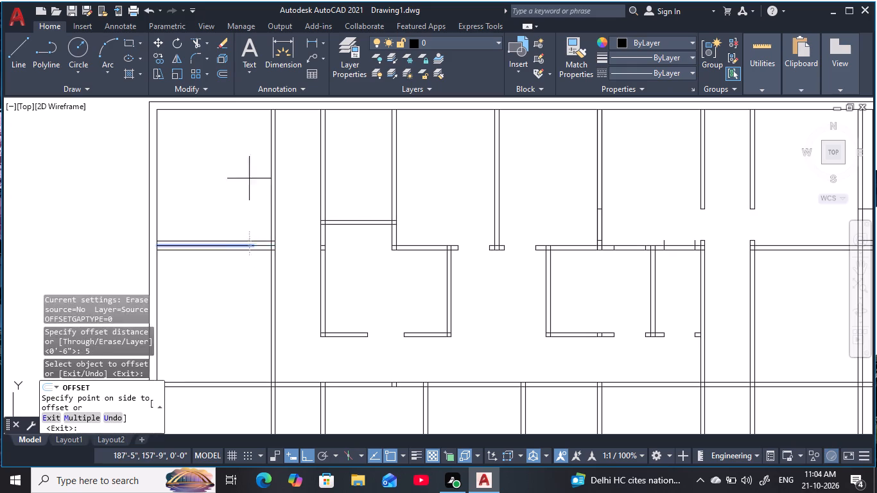
{"action": "key", "text": "Escape"}
{"action": "key", "text": "Escape"}
{"action": "key", "text": "Escape"}
{"action": "key", "text": "Escape"}
{"action": "key", "text": "Escape"}
Offset the northwest room's first jamb line 3' north to mark the second door jamb.
{"action": "key", "text": "o"}
{"action": "key", "text": "space"}
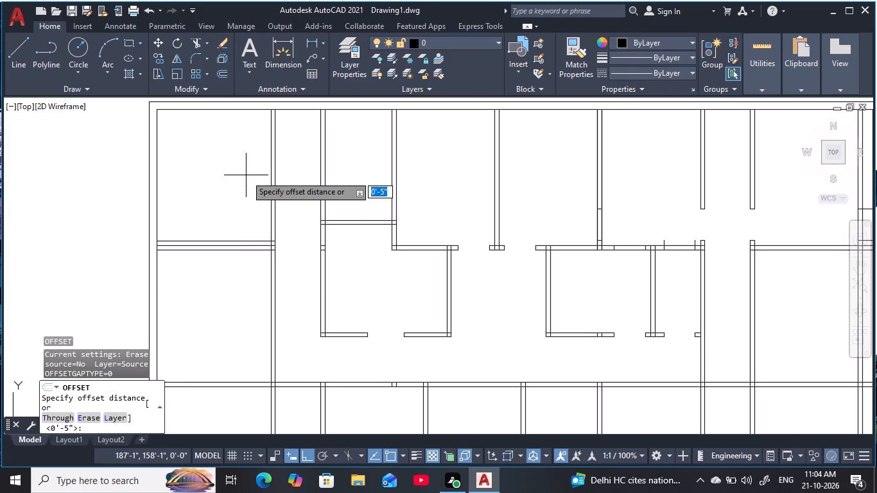
{"action": "key", "text": "3"}
{"action": "key", "text": "apostrophe"}
{"action": "key", "text": "space"}
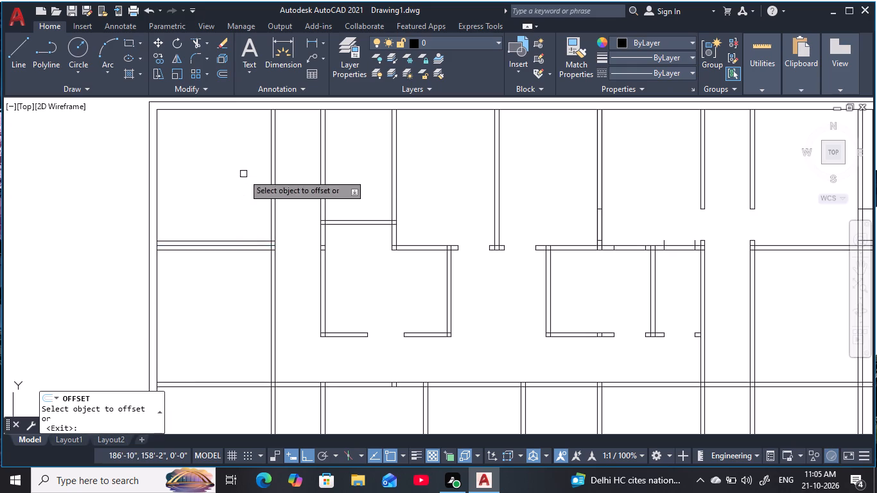
{"action": "left_click", "coordinate": [254, 243]}
{"action": "left_click", "coordinate": [241, 176]}
{"action": "key", "text": "Escape"}
{"action": "key", "text": "Escape"}
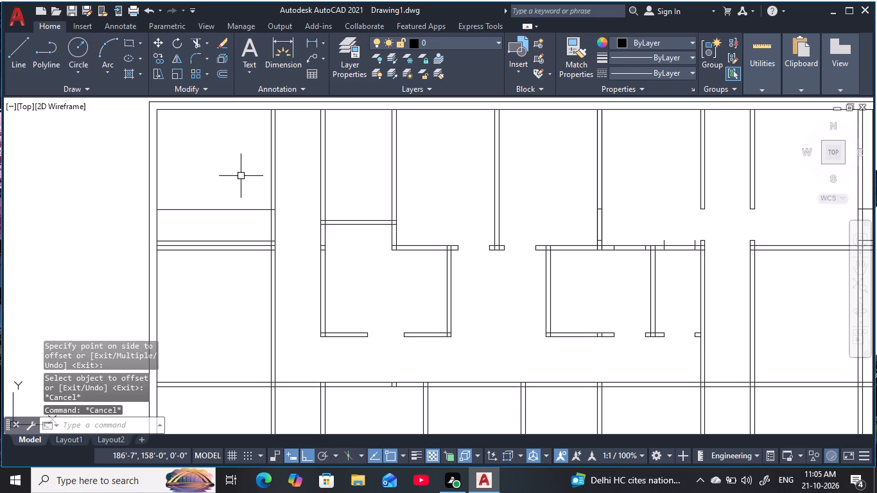
{"action": "key", "text": "Escape"}
{"action": "key", "text": "Escape"}
{"action": "key", "text": "Escape"}
Trim both jamb lines inside the northwest room and the east wall between them to open the door.
{"action": "type", "text": "tr"}
{"action": "key", "text": "space"}
{"action": "left_click", "coordinate": [247, 187]}
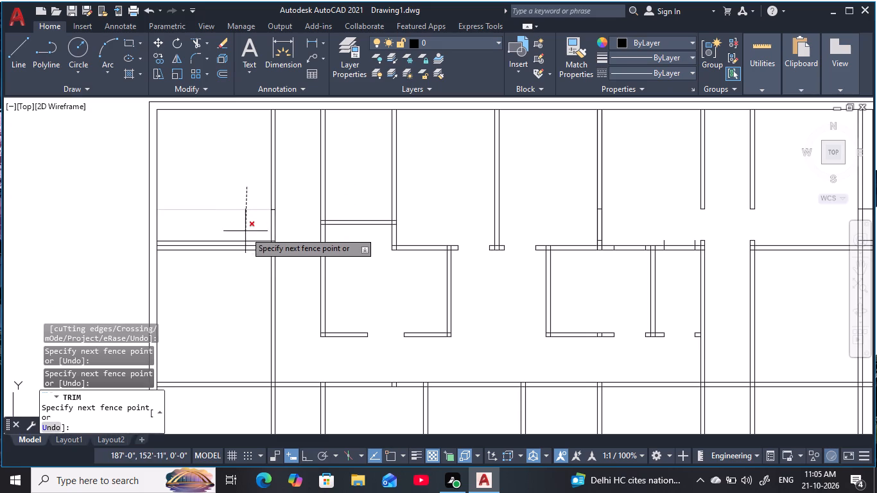
{"action": "left_click", "coordinate": [245, 245]}
{"action": "left_click", "coordinate": [247, 232]}
{"action": "left_click", "coordinate": [277, 229]}
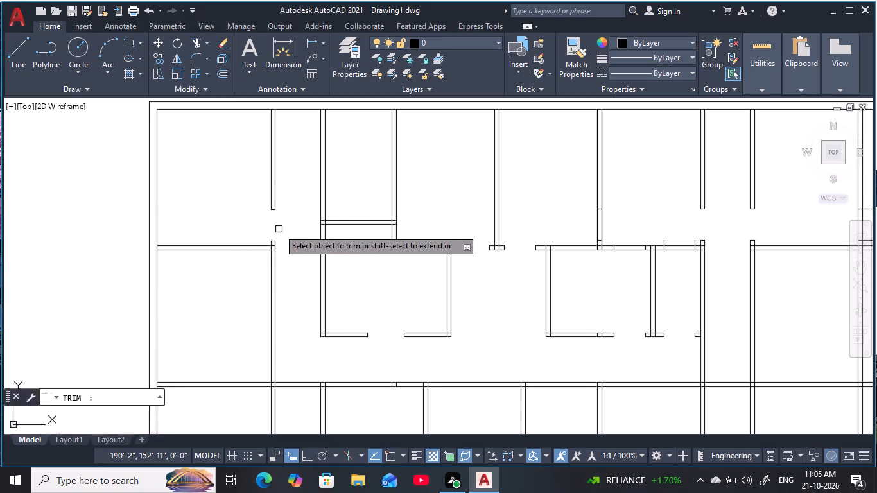
{"action": "middle_click_drag", "start_coordinate": [282, 236], "coordinate": [299, 186]}
{"action": "key", "text": "Escape"}
{"action": "key", "text": "Escape"}
{"action": "key", "text": "Escape"}
{"action": "key", "text": "Escape"}
{"action": "key", "text": "Escape"}
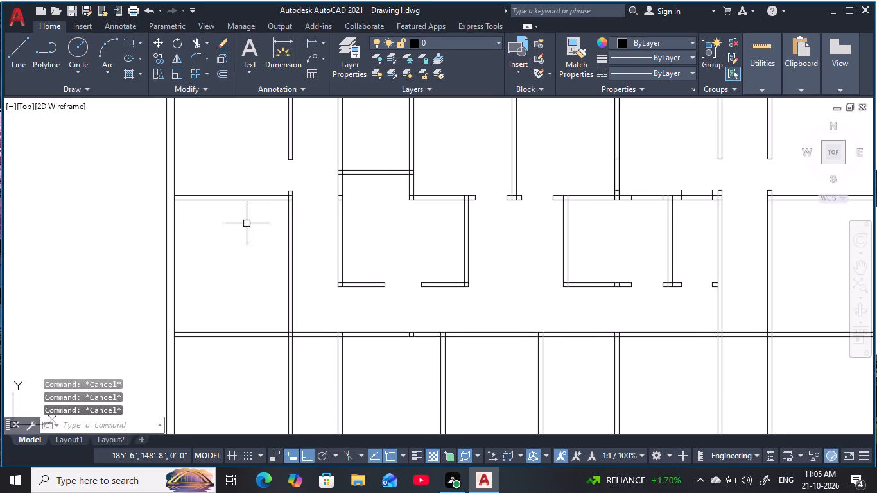
Offset the north wall's inner face 6" south in the middle room on the west side.
{"action": "type", "text": "o"}
{"action": "key", "text": "space"}
{"action": "type", "text": "6"}
{"action": "key", "text": "space"}
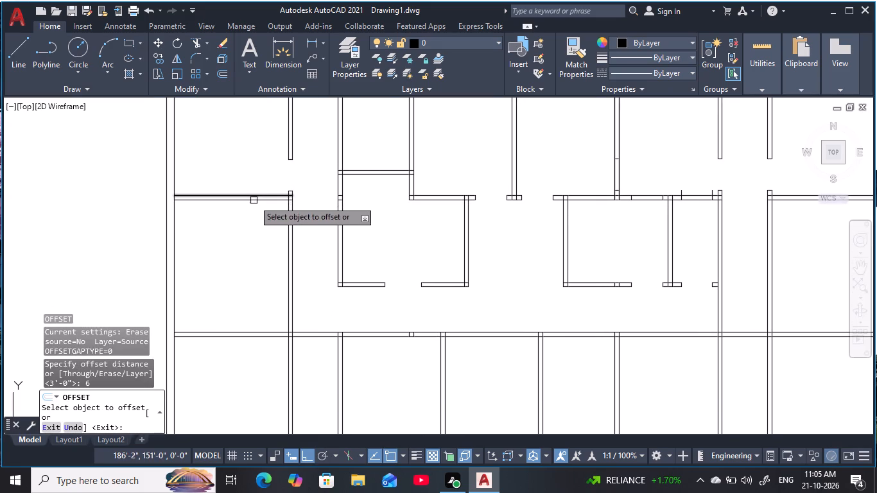
{"action": "left_click", "coordinate": [256, 202]}
{"action": "left_click", "coordinate": [247, 264]}
{"action": "key", "text": "Escape"}
{"action": "key", "text": "Escape"}
{"action": "key", "text": "Escape"}
{"action": "key", "text": "Escape"}
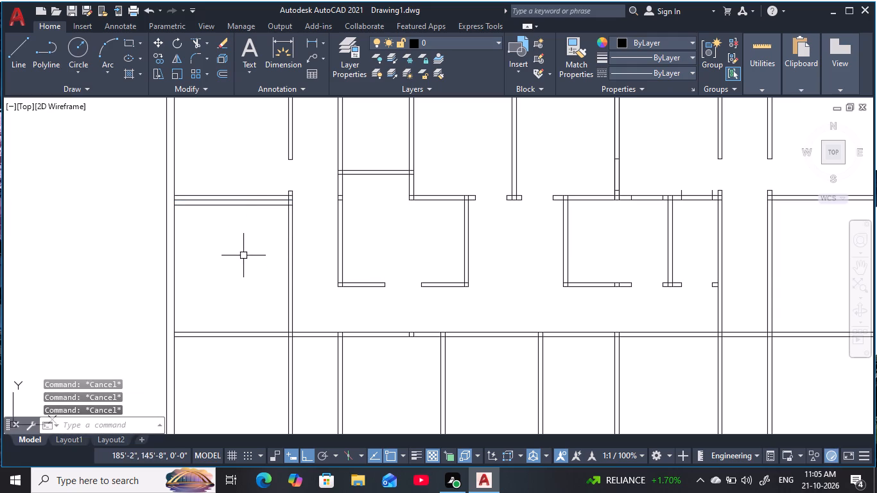
Offset the middle western room's first jamb line 3' south to mark the second door jamb.
{"action": "type", "text": "o"}
{"action": "key", "text": "space"}
{"action": "key", "text": "3"}
{"action": "type", "text": "'"}
{"action": "key", "text": "space"}
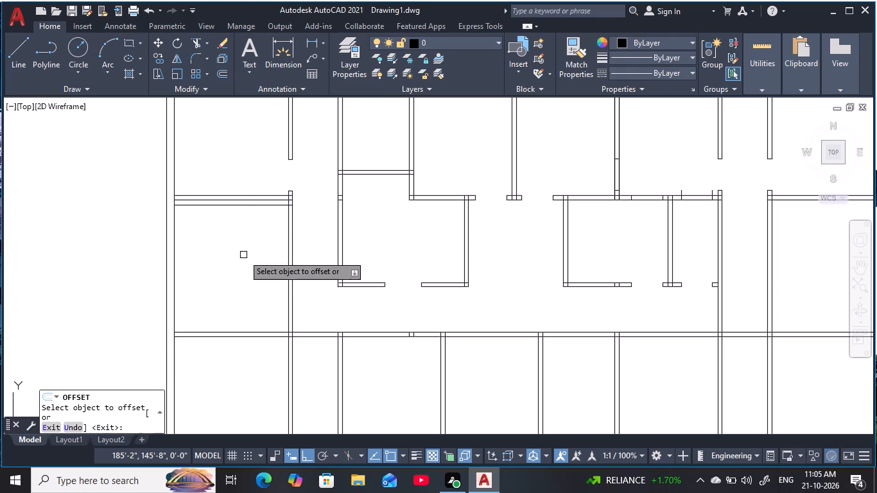
{"action": "left_click", "coordinate": [274, 205]}
{"action": "left_click", "coordinate": [252, 308]}
{"action": "key", "text": "Escape"}
{"action": "key", "text": "Escape"}
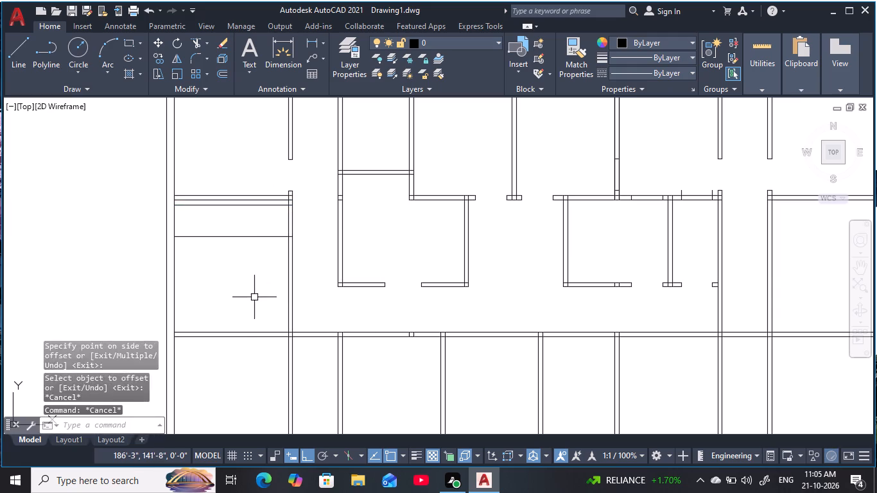
{"action": "key", "text": "Escape"}
{"action": "key", "text": "Escape"}
Trim both jamb lines inside the middle western room and the east wall between them to open the door.
{"action": "type", "text": "tr"}
{"action": "key", "text": "space"}
{"action": "left_click_drag", "start_coordinate": [266, 277], "coordinate": [268, 268]}
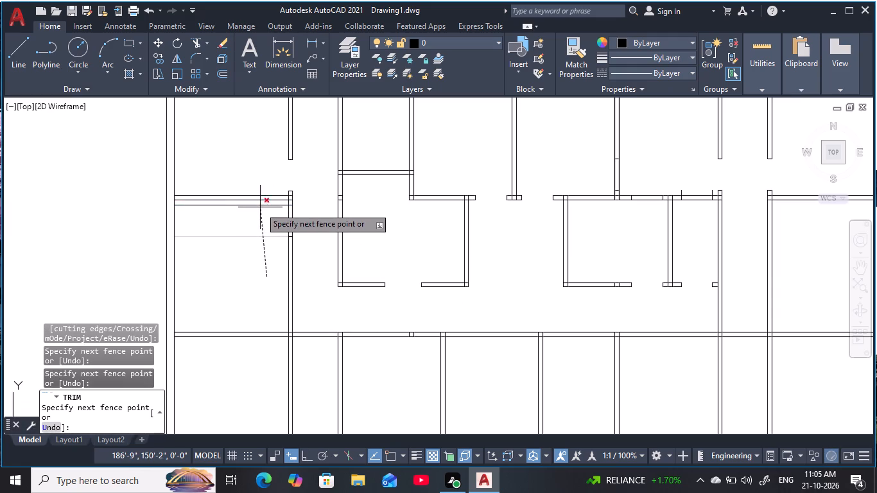
{"action": "left_click", "coordinate": [260, 205]}
{"action": "left_click", "coordinate": [256, 225]}
{"action": "left_click", "coordinate": [301, 230]}
{"action": "middle_click_drag", "start_coordinate": [300, 247], "coordinate": [297, 226]}
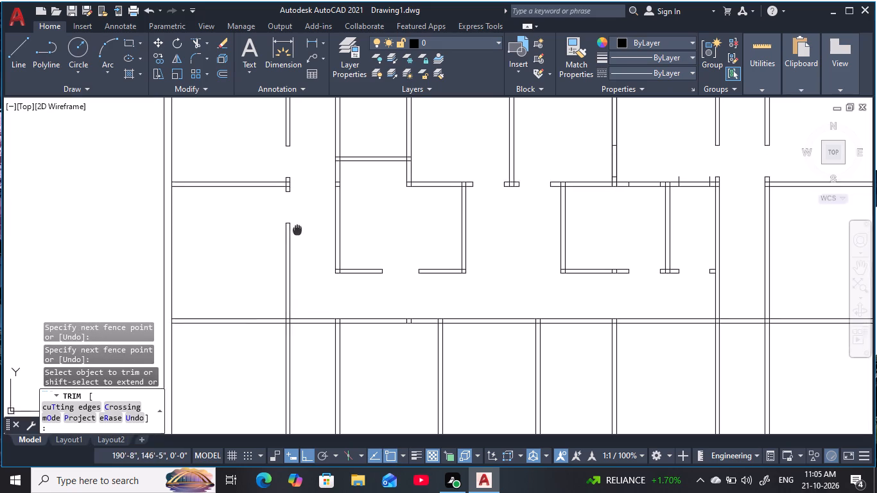
{"action": "middle_click_drag", "start_coordinate": [297, 226], "coordinate": [288, 161]}
{"action": "scroll", "coordinate": [265, 189], "scroll_direction": "down", "scroll_amount": 1}
{"action": "middle_click_drag", "start_coordinate": [251, 200], "coordinate": [258, 231]}
{"action": "key", "text": "Escape"}
{"action": "key", "text": "Escape"}
{"action": "key", "text": "Escape"}
{"action": "key", "text": "Escape"}
{"action": "key", "text": "Escape"}
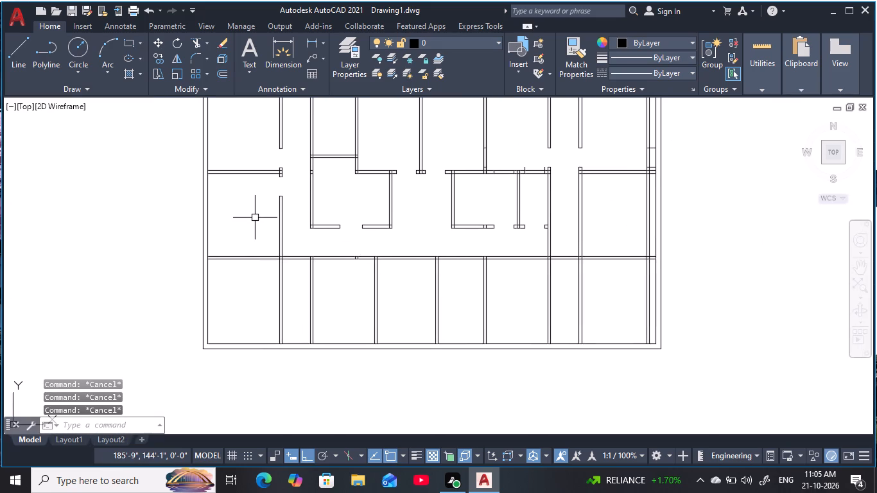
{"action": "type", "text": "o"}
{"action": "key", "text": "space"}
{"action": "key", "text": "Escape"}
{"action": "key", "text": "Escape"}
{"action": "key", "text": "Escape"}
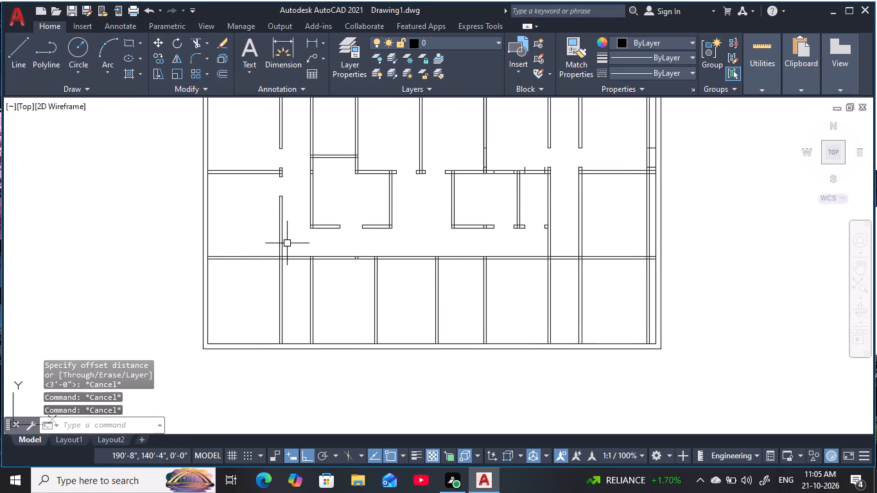
Trim the horizontal wall lines that cross the western corridor between the southwest room and the adjacent southern room.
{"action": "key", "text": "t"}
{"action": "key", "text": "r"}
{"action": "key", "text": "space"}
{"action": "left_click", "coordinate": [298, 247]}
{"action": "left_click", "coordinate": [301, 289]}
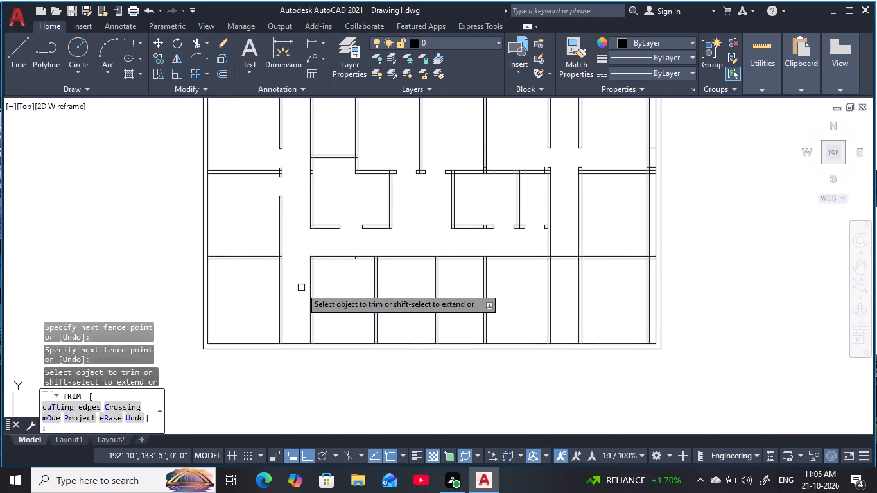
{"action": "key", "text": "Escape"}
{"action": "key", "text": "Escape"}
{"action": "key", "text": "Escape"}
{"action": "key", "text": "Escape"}
{"action": "key", "text": "Escape"}
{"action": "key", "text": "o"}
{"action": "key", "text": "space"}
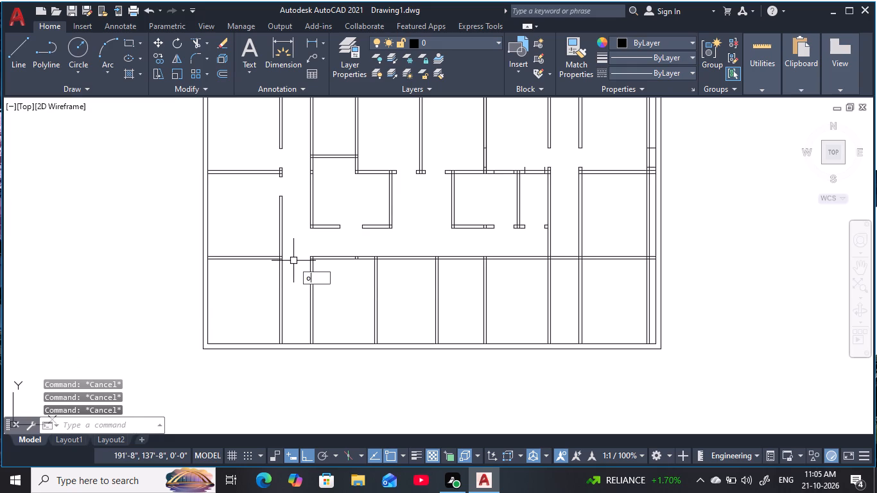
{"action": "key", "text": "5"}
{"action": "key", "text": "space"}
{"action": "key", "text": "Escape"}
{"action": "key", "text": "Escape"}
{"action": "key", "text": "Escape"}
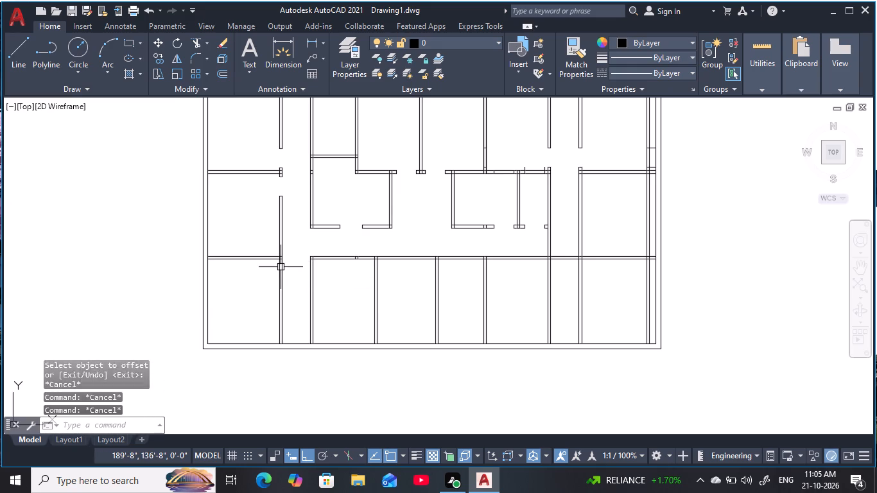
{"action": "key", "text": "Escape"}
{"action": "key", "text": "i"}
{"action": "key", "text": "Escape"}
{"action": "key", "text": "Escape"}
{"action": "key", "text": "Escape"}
Offset the southwest room's north wall inner face 6" south to mark the first door jamb.
{"action": "key", "text": "o"}
{"action": "key", "text": "space"}
{"action": "type", "text": "6"}
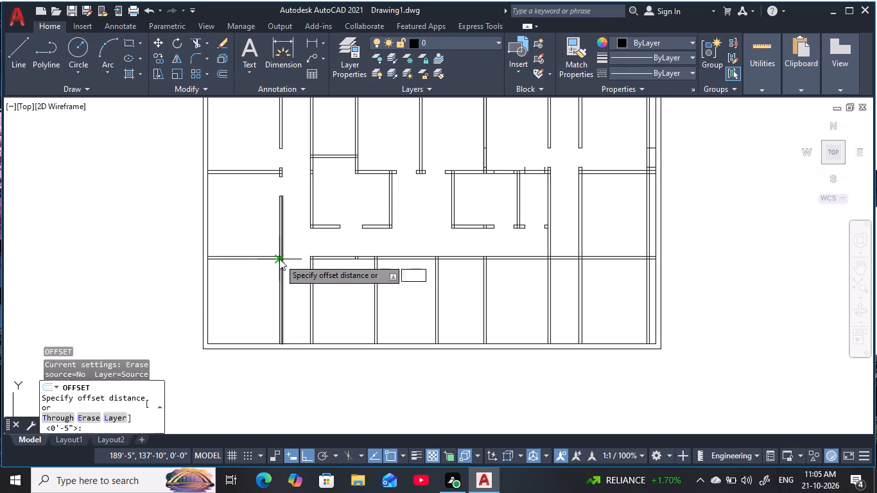
{"action": "key", "text": "space"}
{"action": "left_click", "coordinate": [262, 261]}
{"action": "left_click", "coordinate": [248, 309]}
{"action": "key", "text": "Escape"}
{"action": "key", "text": "Escape"}
{"action": "key", "text": "Escape"}
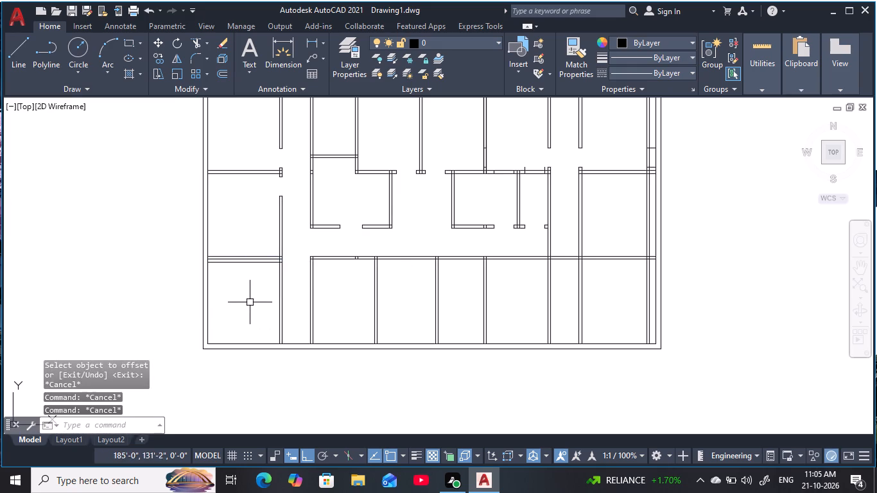
Offset the southwest room's first jamb line 3' south to mark the second door jamb.
{"action": "key", "text": "o"}
{"action": "key", "text": "space"}
{"action": "type", "text": "3'"}
{"action": "key", "text": "space"}
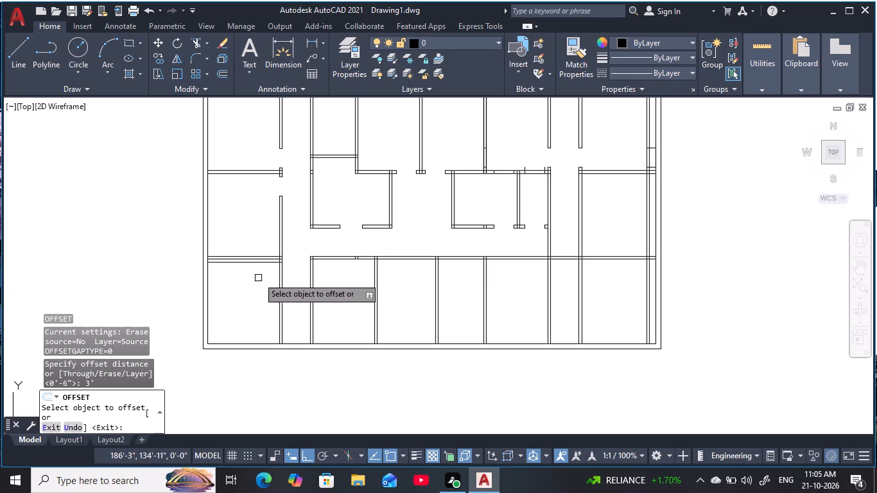
{"action": "left_click", "coordinate": [266, 265]}
{"action": "left_click", "coordinate": [261, 321]}
{"action": "key", "text": "Escape"}
{"action": "key", "text": "Escape"}
{"action": "key", "text": "Escape"}
Trim both jamb lines inside the southwest room and the east wall between them to open the door.
{"action": "key", "text": "t"}
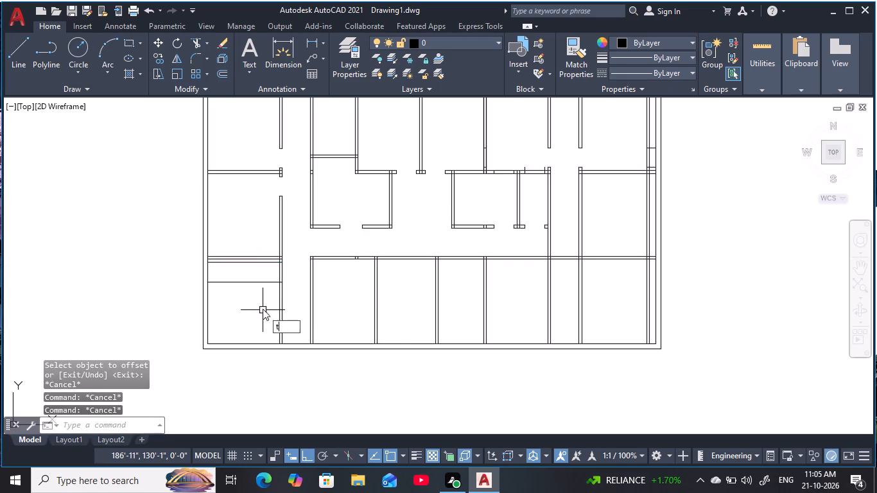
{"action": "key", "text": "r"}
{"action": "key", "text": "space"}
{"action": "scroll", "coordinate": [276, 261], "scroll_direction": "up", "scroll_amount": 2}
{"action": "left_click", "coordinate": [249, 273]}
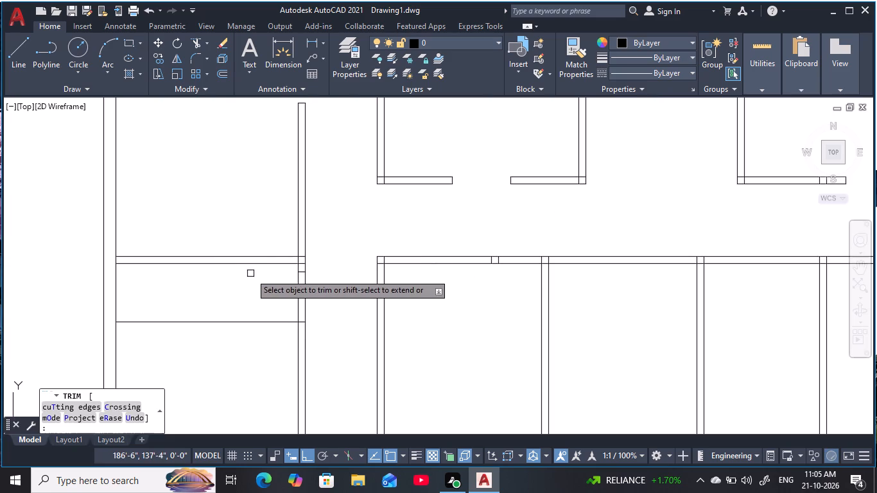
{"action": "left_click", "coordinate": [263, 322]}
{"action": "left_click_drag", "start_coordinate": [265, 320], "coordinate": [272, 317]}
{"action": "left_click", "coordinate": [325, 310]}
{"action": "middle_click_drag", "start_coordinate": [326, 305], "coordinate": [324, 259]}
{"action": "scroll", "coordinate": [324, 257], "scroll_direction": "down", "scroll_amount": 1}
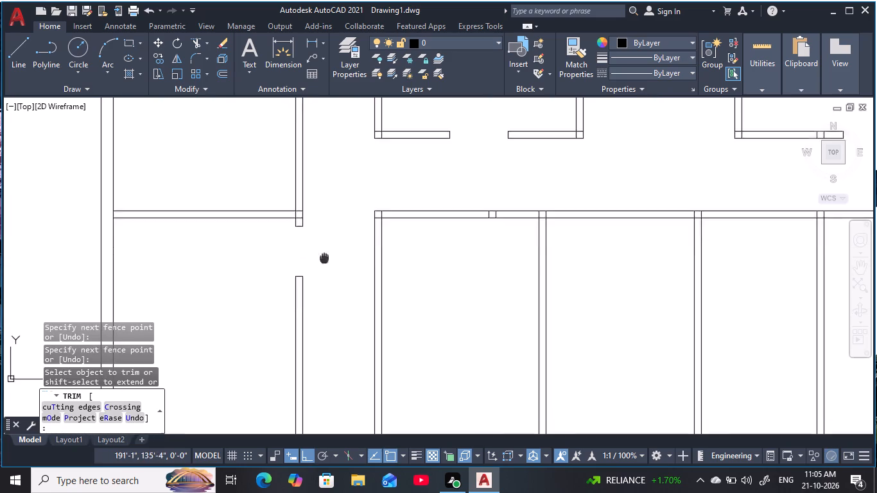
{"action": "scroll", "coordinate": [325, 256], "scroll_direction": "down", "scroll_amount": 2}
{"action": "middle_click_drag", "start_coordinate": [325, 256], "coordinate": [314, 280]}
{"action": "key", "text": "Escape"}
{"action": "key", "text": "Escape"}
{"action": "key", "text": "Escape"}
{"action": "key", "text": "Escape"}
{"action": "key", "text": "Escape"}
{"action": "middle_click_drag", "start_coordinate": [315, 279], "coordinate": [309, 268]}
{"action": "key", "text": "Escape"}
{"action": "key", "text": "Escape"}
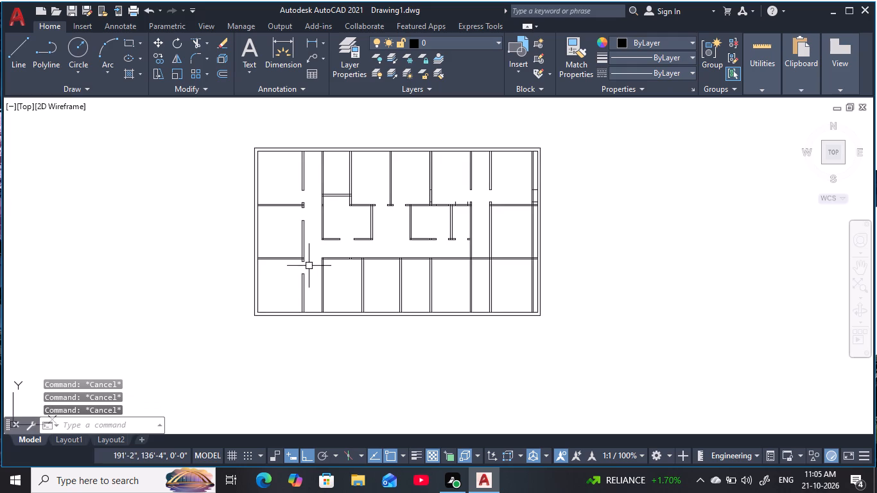
{"action": "key", "text": "Escape"}
Offset the inner face of the southern rooms' north wall 6" south to mark the first jamb east of the western corridor.
{"action": "key", "text": "o"}
{"action": "key", "text": "space"}
{"action": "type", "text": "6"}
{"action": "key", "text": "space"}
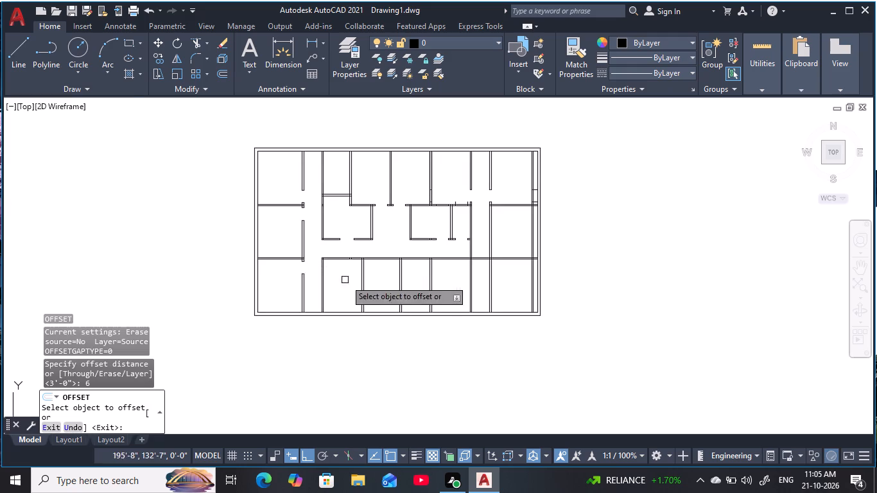
{"action": "scroll", "coordinate": [356, 262], "scroll_direction": "up", "scroll_amount": 3}
{"action": "left_click", "coordinate": [309, 256]}
{"action": "middle_click_drag", "start_coordinate": [289, 312], "coordinate": [320, 262]}
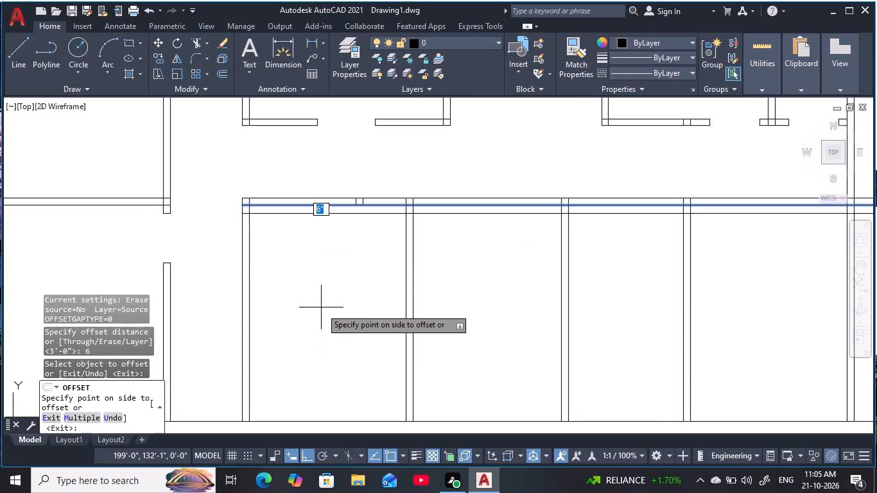
{"action": "left_click", "coordinate": [321, 311]}
{"action": "key", "text": "Escape"}
{"action": "key", "text": "Escape"}
{"action": "key", "text": "Escape"}
{"action": "key", "text": "Escape"}
Offset the new jamb line 3' south to mark the second door jamb of the southern room beside the western corridor.
{"action": "type", "text": "o"}
{"action": "key", "text": "space"}
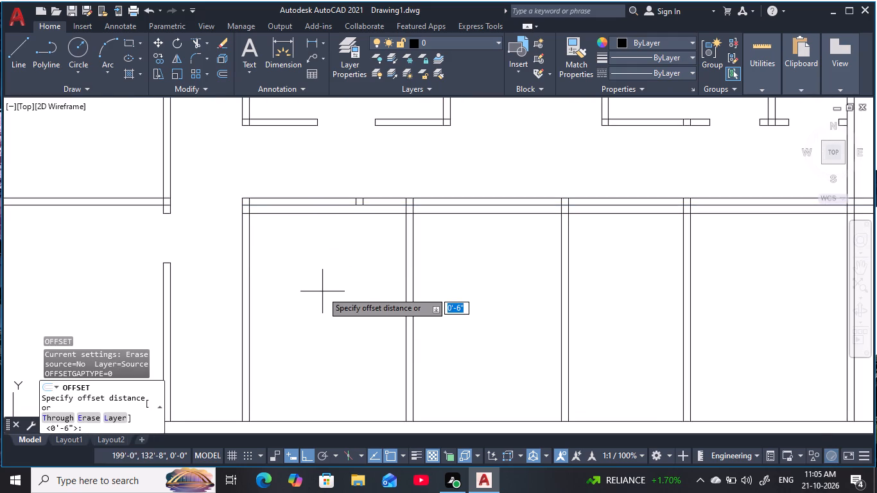
{"action": "type", "text": "3'"}
{"action": "key", "text": "space"}
{"action": "left_click", "coordinate": [331, 214]}
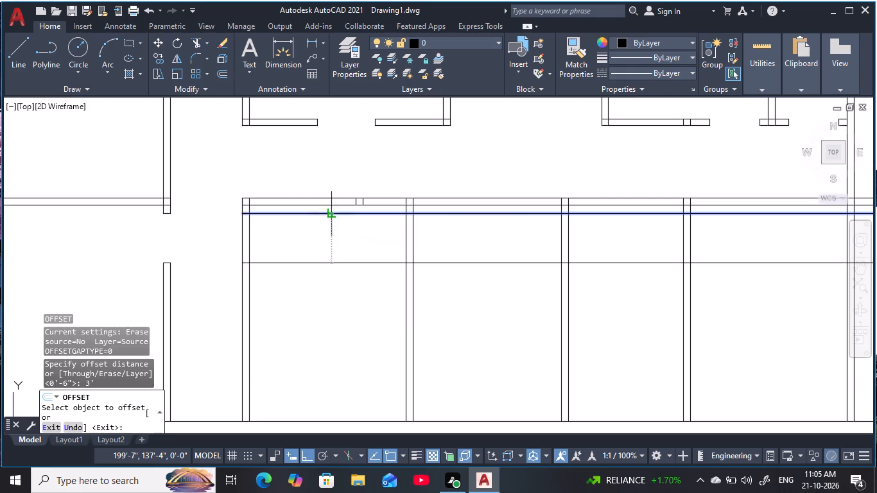
{"action": "left_click", "coordinate": [323, 372]}
{"action": "key", "text": "Escape"}
{"action": "key", "text": "Escape"}
{"action": "key", "text": "Escape"}
{"action": "key", "text": "Escape"}
Trim both jamb lines inside the southern room beside the western corridor and its west wall between them to open the door.
{"action": "key", "text": "t"}
{"action": "key", "text": "r"}
{"action": "key", "text": "space"}
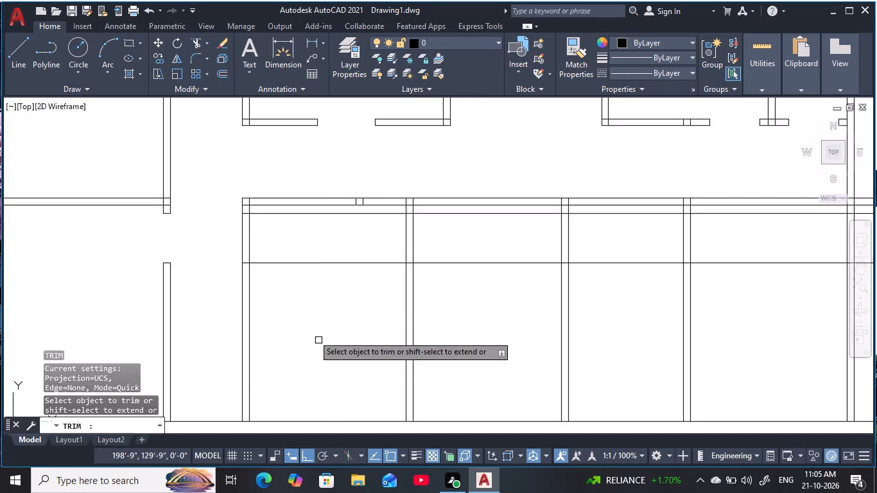
{"action": "left_click", "coordinate": [287, 262]}
{"action": "left_click", "coordinate": [297, 214]}
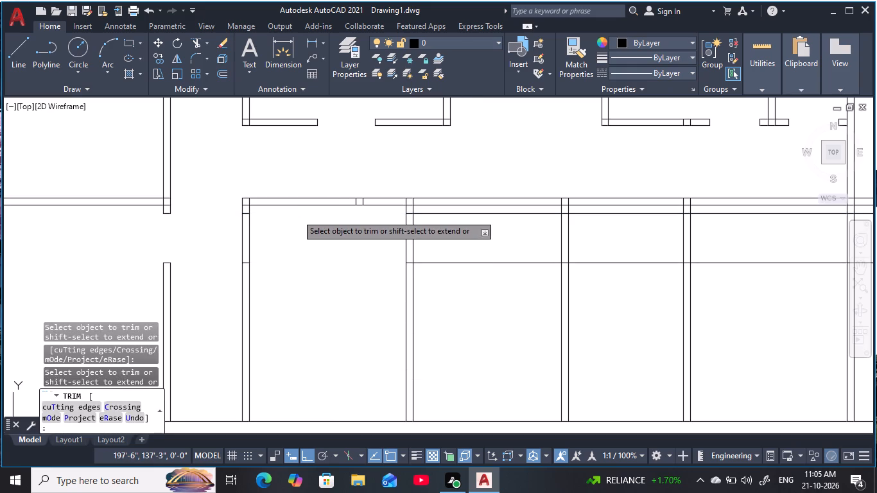
{"action": "left_click", "coordinate": [295, 243]}
{"action": "left_click", "coordinate": [211, 237]}
{"action": "middle_click_drag", "start_coordinate": [301, 253], "coordinate": [288, 266]}
{"action": "key", "text": "Escape"}
{"action": "key", "text": "Escape"}
{"action": "key", "text": "Escape"}
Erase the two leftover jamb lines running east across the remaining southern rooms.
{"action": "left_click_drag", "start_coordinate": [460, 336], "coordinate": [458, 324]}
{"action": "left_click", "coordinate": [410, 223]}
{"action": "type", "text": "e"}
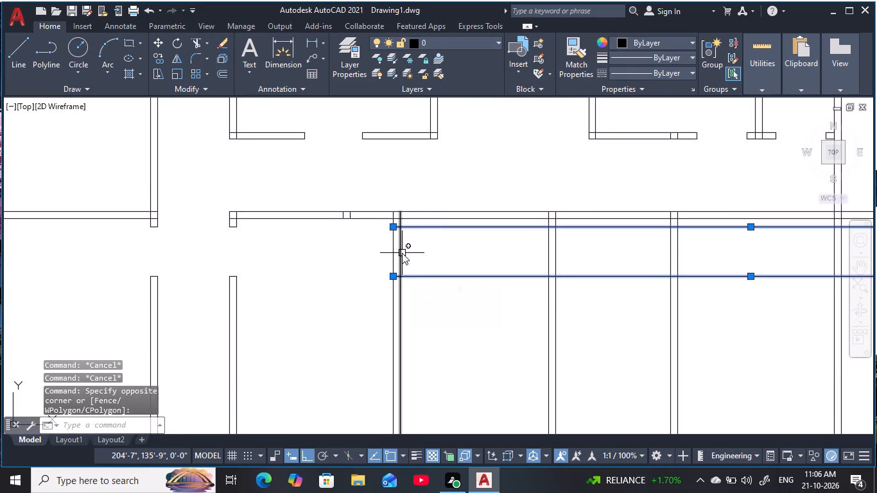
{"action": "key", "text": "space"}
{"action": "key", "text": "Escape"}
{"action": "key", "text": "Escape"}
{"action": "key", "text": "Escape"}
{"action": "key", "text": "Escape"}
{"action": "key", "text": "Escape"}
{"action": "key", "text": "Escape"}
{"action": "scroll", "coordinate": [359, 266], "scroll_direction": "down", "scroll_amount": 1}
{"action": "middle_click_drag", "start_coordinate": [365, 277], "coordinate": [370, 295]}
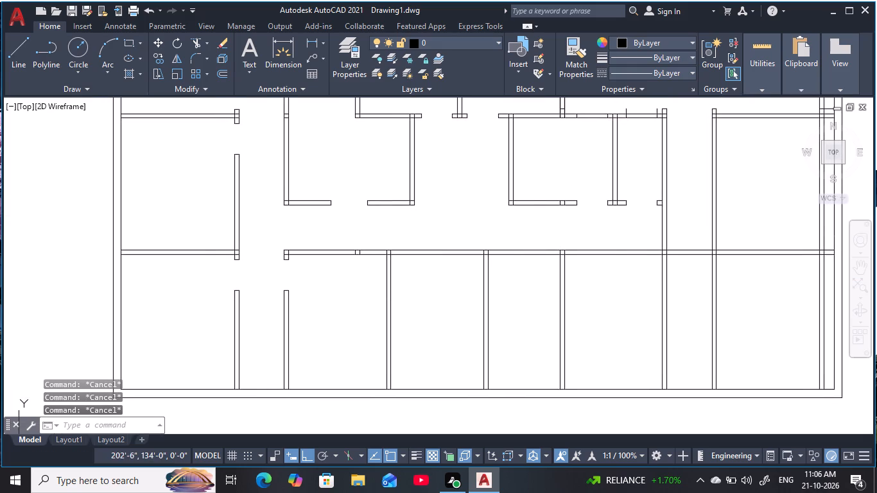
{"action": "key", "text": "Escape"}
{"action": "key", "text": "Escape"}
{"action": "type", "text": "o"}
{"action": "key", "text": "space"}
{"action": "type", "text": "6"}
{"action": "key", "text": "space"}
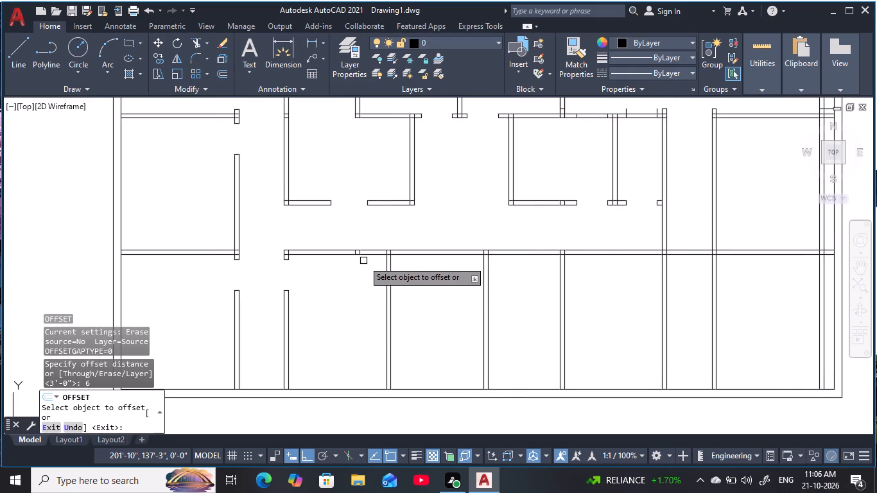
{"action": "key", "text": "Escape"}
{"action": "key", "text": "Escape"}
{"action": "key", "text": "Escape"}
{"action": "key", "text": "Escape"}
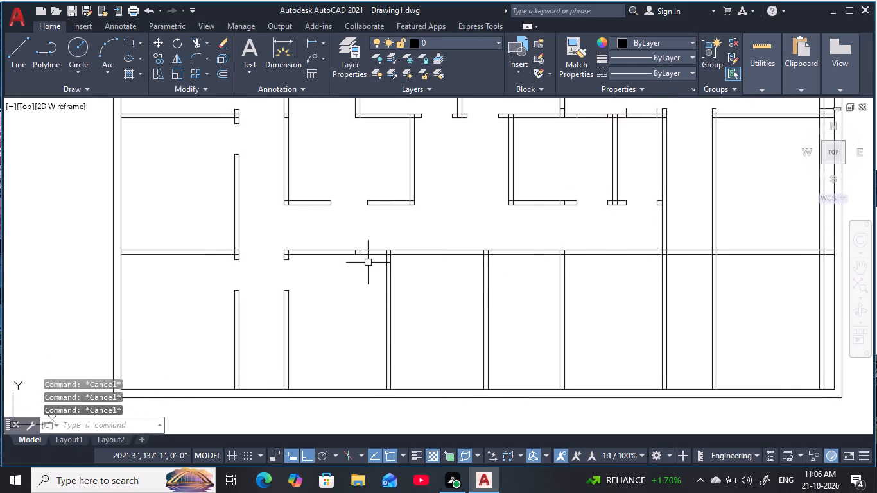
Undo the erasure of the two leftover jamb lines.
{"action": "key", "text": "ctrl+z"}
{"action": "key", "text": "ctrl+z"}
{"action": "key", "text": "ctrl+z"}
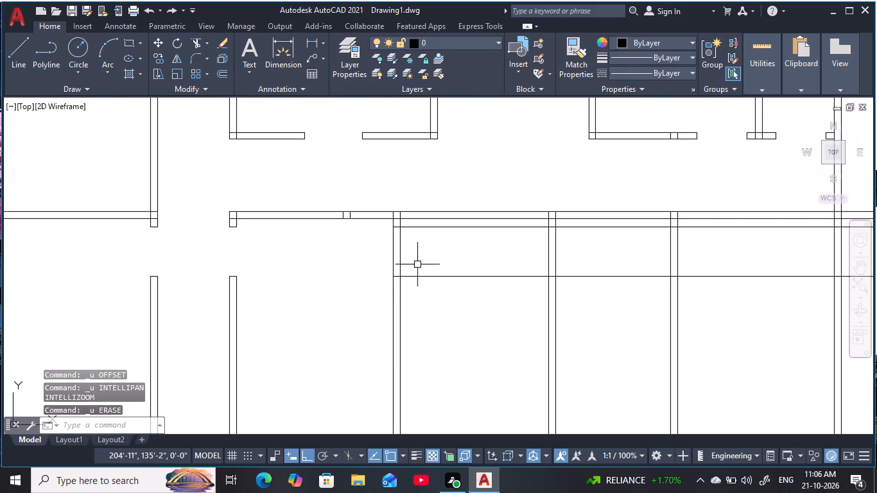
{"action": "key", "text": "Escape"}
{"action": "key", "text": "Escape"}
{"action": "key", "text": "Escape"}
Erase the two leftover jamb lines crossing the remaining southern rooms again.
{"action": "middle_click_drag", "start_coordinate": [465, 252], "coordinate": [407, 269]}
{"action": "scroll", "coordinate": [407, 269], "scroll_direction": "down", "scroll_amount": 2}
{"action": "middle_click_drag", "start_coordinate": [407, 269], "coordinate": [408, 277]}
{"action": "scroll", "coordinate": [408, 277], "scroll_direction": "up", "scroll_amount": 2}
{"action": "key", "text": "Escape"}
{"action": "key", "text": "Escape"}
{"action": "scroll", "coordinate": [403, 278], "scroll_direction": "down", "scroll_amount": 1}
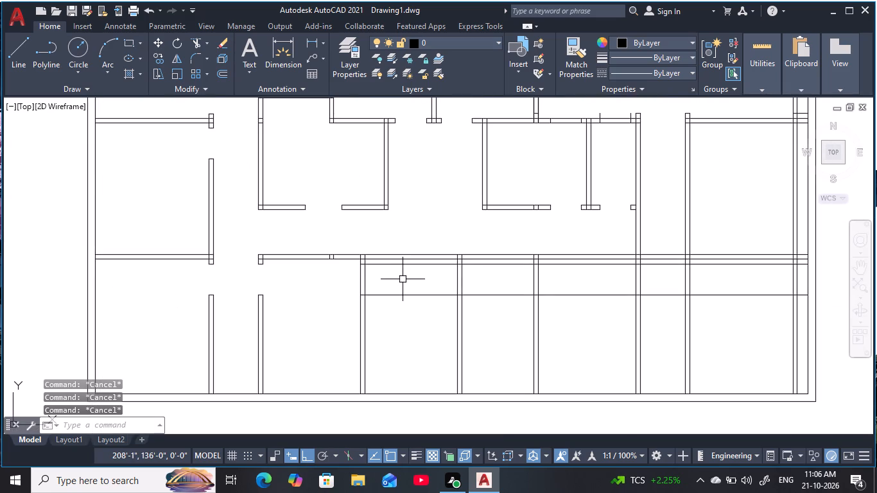
{"action": "key", "text": "Escape"}
{"action": "key", "text": "Escape"}
{"action": "left_click_drag", "start_coordinate": [436, 326], "coordinate": [434, 315]}
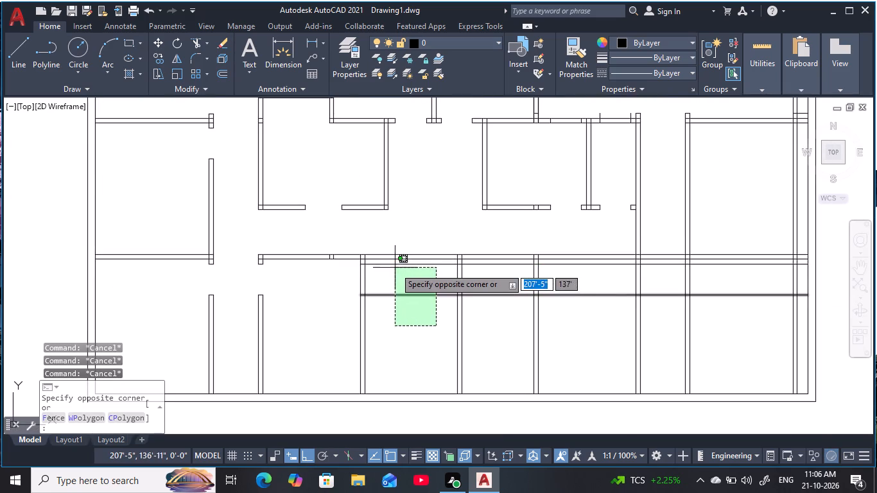
{"action": "left_click", "coordinate": [394, 264]}
{"action": "key", "text": "e"}
{"action": "key", "text": "space"}
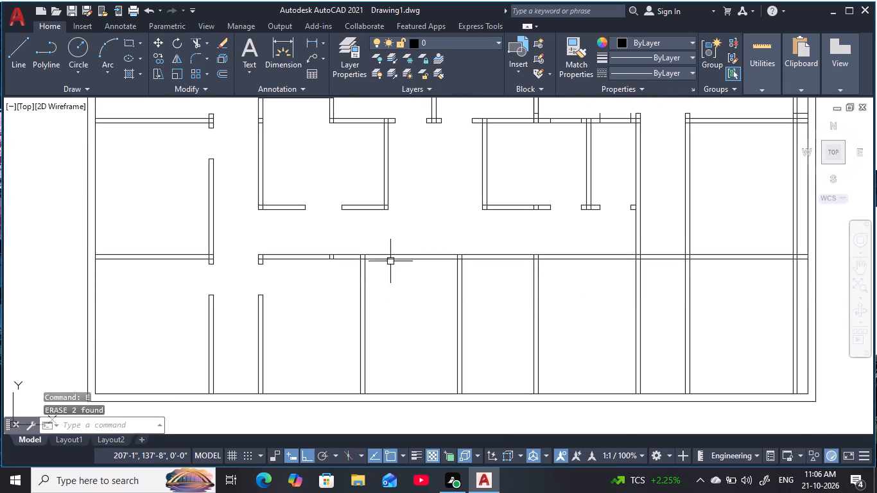
{"action": "key", "text": "Escape"}
{"action": "key", "text": "Escape"}
{"action": "key", "text": "Escape"}
{"action": "key", "text": "Escape"}
{"action": "key", "text": "Escape"}
{"action": "key", "text": "Escape"}
{"action": "key", "text": "Escape"}
{"action": "key", "text": "Escape"}
{"action": "key", "text": "Escape"}
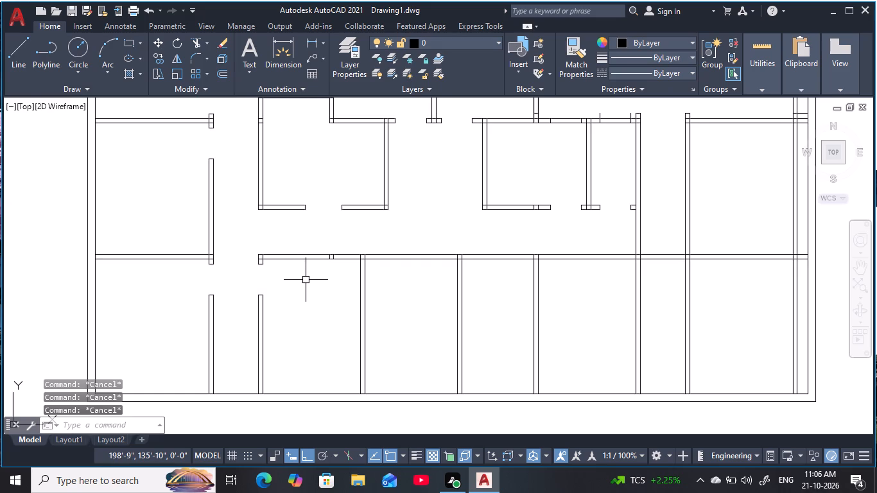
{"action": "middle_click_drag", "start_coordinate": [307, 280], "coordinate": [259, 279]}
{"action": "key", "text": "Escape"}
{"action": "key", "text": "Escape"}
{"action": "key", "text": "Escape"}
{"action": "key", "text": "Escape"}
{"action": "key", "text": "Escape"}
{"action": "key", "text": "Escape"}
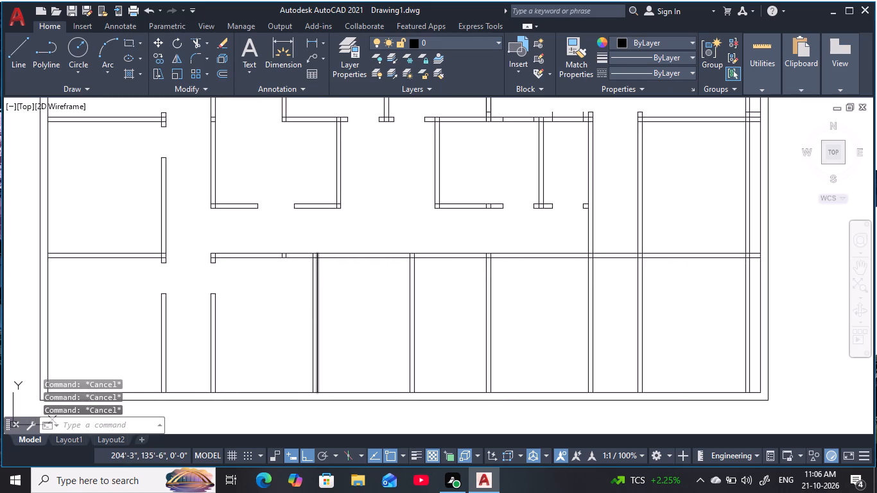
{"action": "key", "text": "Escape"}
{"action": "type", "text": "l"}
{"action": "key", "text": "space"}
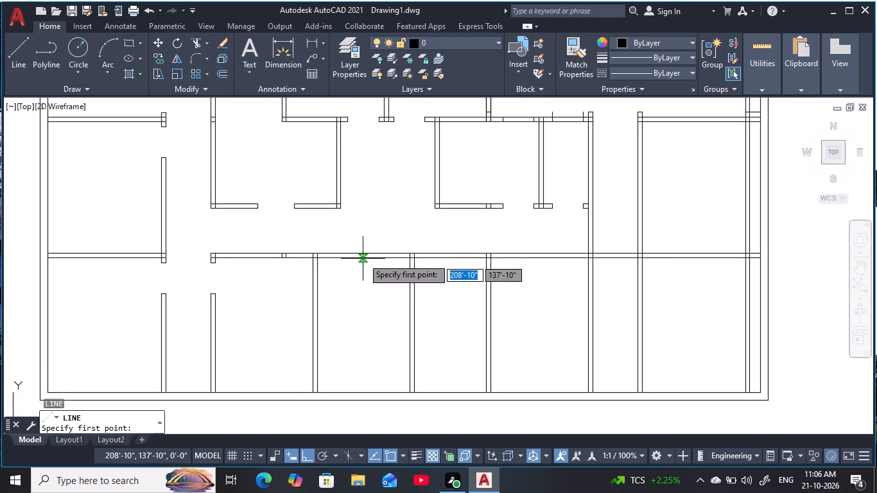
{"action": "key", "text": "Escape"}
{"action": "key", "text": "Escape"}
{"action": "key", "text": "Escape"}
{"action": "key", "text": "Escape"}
Draw a line along the north wall's inner face across the full width of the second southern room.
{"action": "key", "text": "l"}
{"action": "key", "text": "space"}
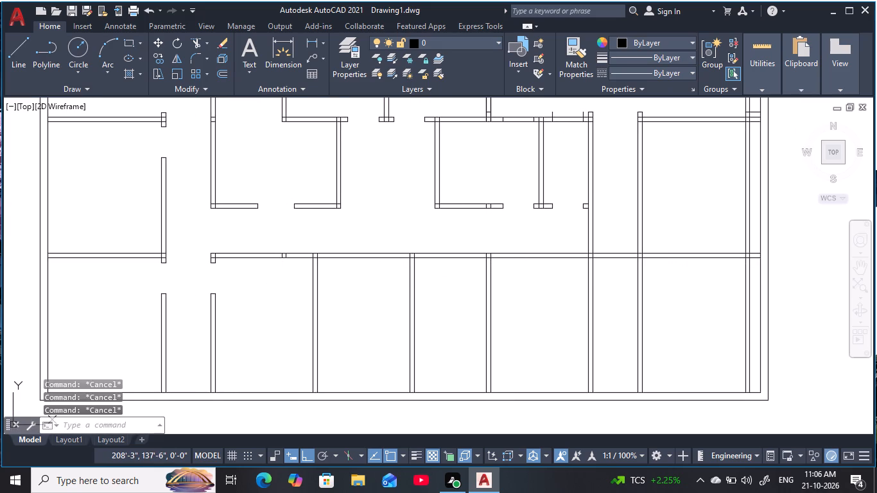
{"action": "middle_click_drag", "start_coordinate": [358, 279], "coordinate": [363, 321]}
{"action": "left_click", "coordinate": [324, 304]}
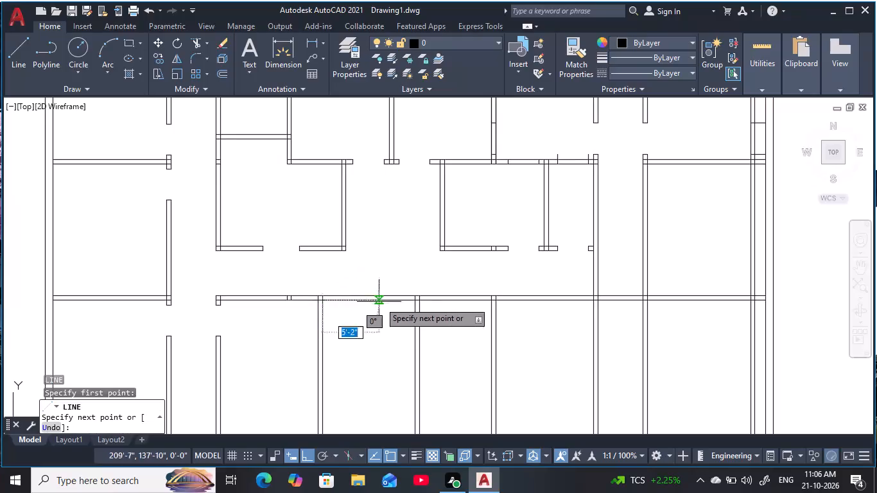
{"action": "left_click", "coordinate": [413, 302]}
{"action": "key", "text": "Escape"}
{"action": "key", "text": "Escape"}
{"action": "key", "text": "Escape"}
{"action": "key", "text": "Escape"}
Draw a short vertical line from the midpoint of that line north across the wall into the corridor.
{"action": "key", "text": "l"}
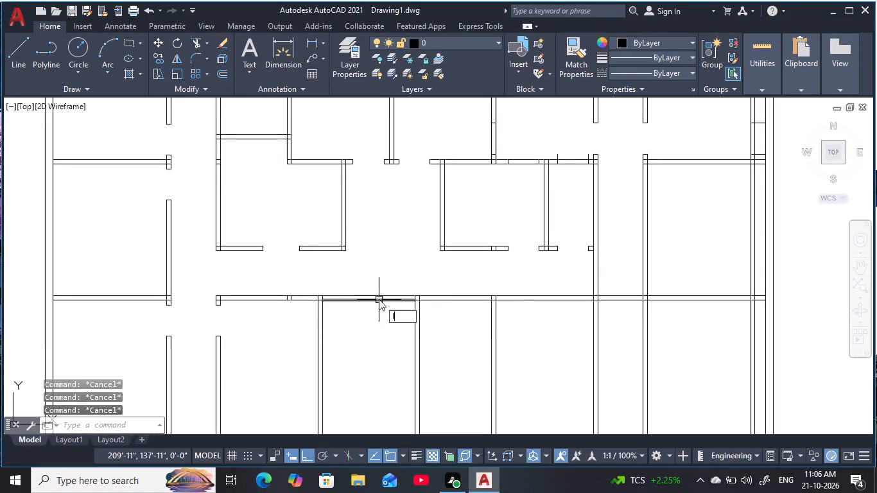
{"action": "key", "text": "space"}
{"action": "left_click", "coordinate": [365, 301]}
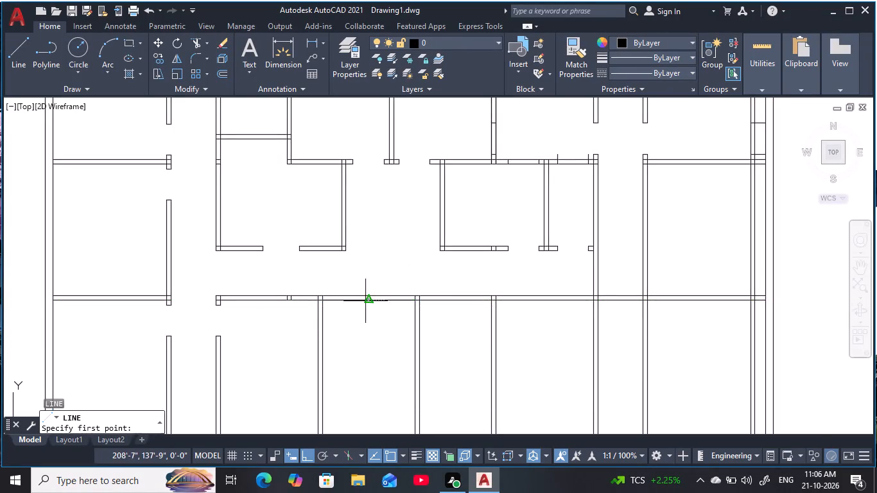
{"action": "left_click", "coordinate": [361, 275]}
{"action": "key", "text": "Escape"}
{"action": "key", "text": "Escape"}
{"action": "key", "text": "Escape"}
{"action": "key", "text": "Escape"}
{"action": "key", "text": "Escape"}
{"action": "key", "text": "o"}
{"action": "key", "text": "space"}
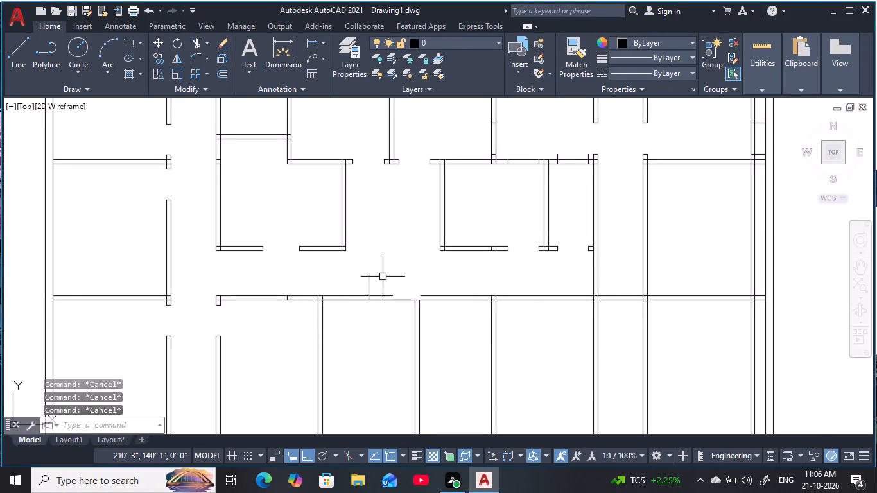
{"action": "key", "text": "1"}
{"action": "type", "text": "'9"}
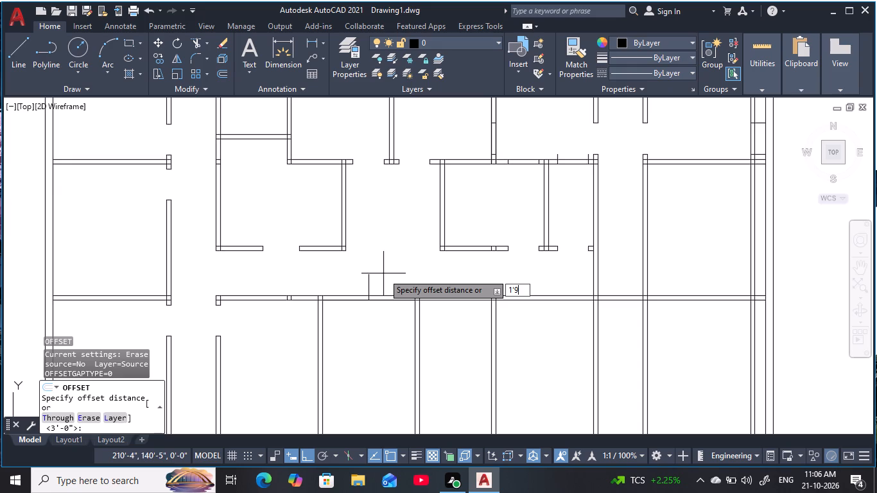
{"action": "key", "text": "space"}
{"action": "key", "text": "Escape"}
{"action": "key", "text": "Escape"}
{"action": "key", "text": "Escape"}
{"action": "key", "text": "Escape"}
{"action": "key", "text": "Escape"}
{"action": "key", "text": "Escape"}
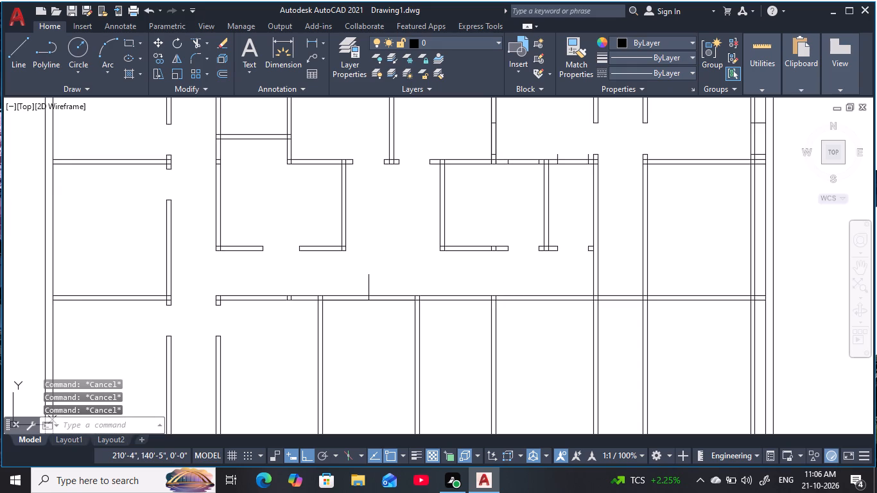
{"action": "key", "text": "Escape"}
Offset the short vertical line at the second southern room's north wall by 1'6" to both sides.
{"action": "key", "text": "o"}
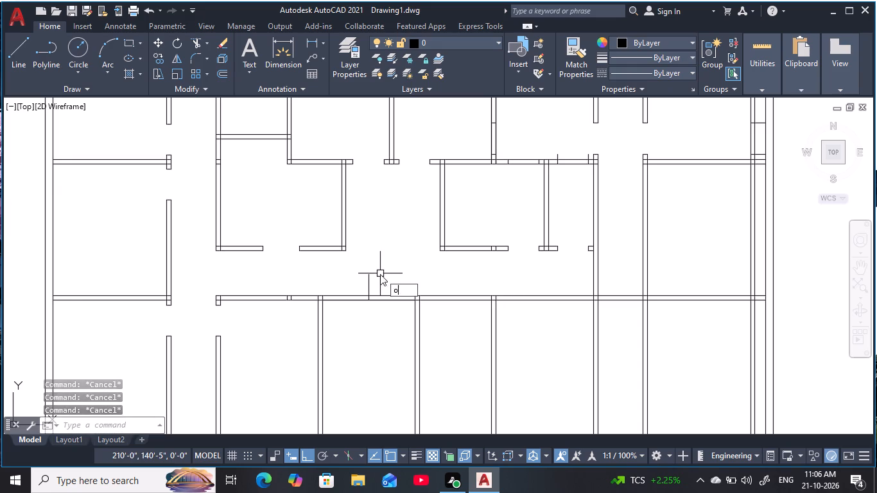
{"action": "key", "text": "space"}
{"action": "type", "text": "1"}
{"action": "key", "text": "apostrophe"}
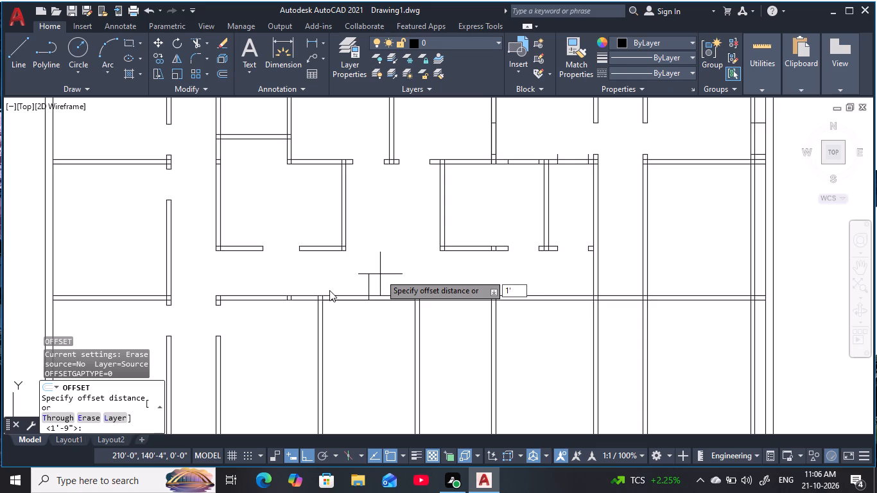
{"action": "key", "text": "6"}
{"action": "key", "text": "space"}
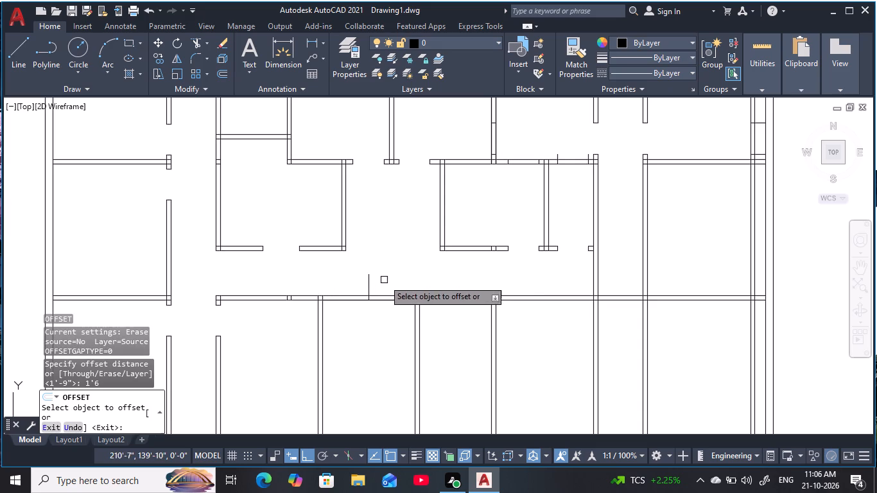
{"action": "left_click", "coordinate": [370, 293]}
{"action": "left_click", "coordinate": [424, 287]}
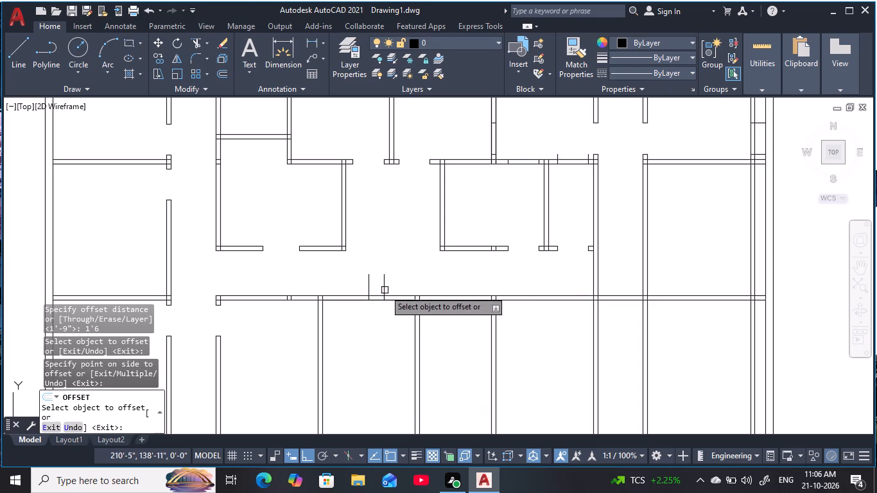
{"action": "left_click", "coordinate": [370, 290]}
{"action": "left_click", "coordinate": [315, 284]}
{"action": "key", "text": "Escape"}
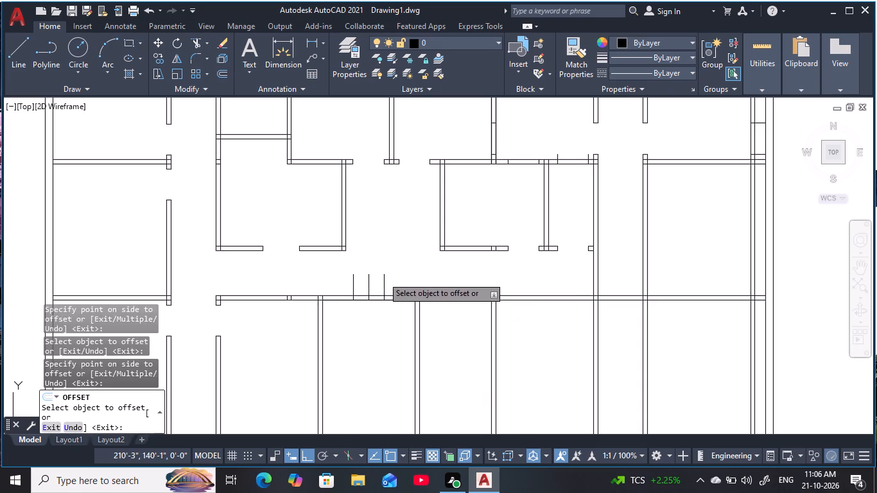
{"action": "key", "text": "Escape"}
Trim the wall faces and projecting jamb lines to open the doorway in the second southern room's north wall.
{"action": "scroll", "coordinate": [365, 277], "scroll_direction": "up", "scroll_amount": 2}
{"action": "middle_click_drag", "start_coordinate": [363, 274], "coordinate": [354, 270]}
{"action": "key", "text": "Escape"}
{"action": "type", "text": "tr"}
{"action": "key", "text": "space"}
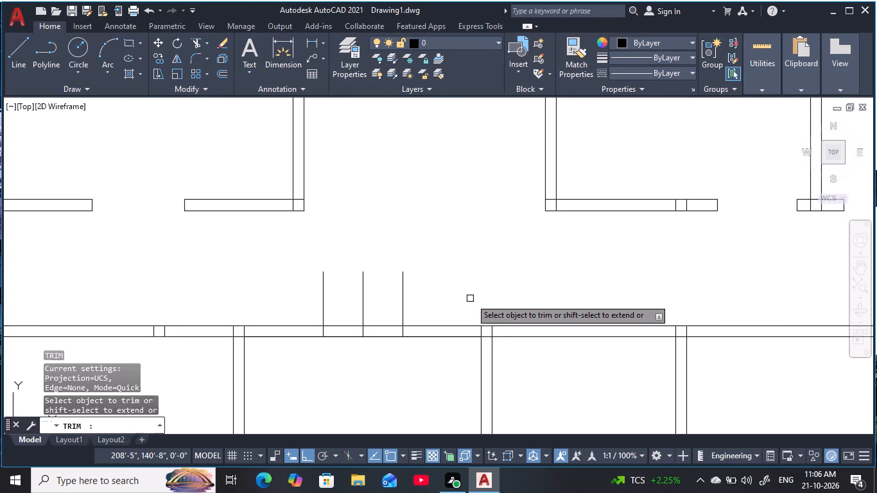
{"action": "left_click_drag", "start_coordinate": [474, 298], "coordinate": [468, 298]}
{"action": "left_click", "coordinate": [290, 286]}
{"action": "left_click", "coordinate": [339, 298]}
{"action": "left_click", "coordinate": [345, 352]}
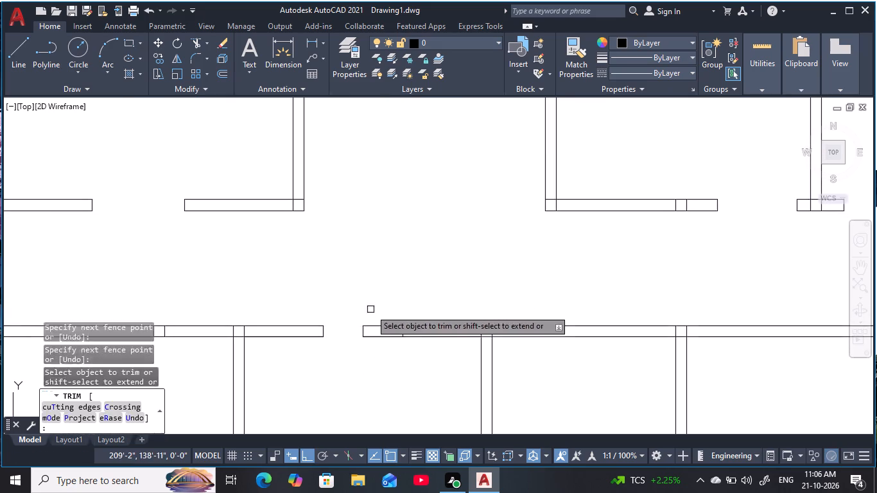
{"action": "left_click", "coordinate": [370, 309]}
{"action": "left_click", "coordinate": [393, 362]}
{"action": "left_click", "coordinate": [373, 337]}
{"action": "left_click", "coordinate": [359, 338]}
{"action": "left_click", "coordinate": [361, 331]}
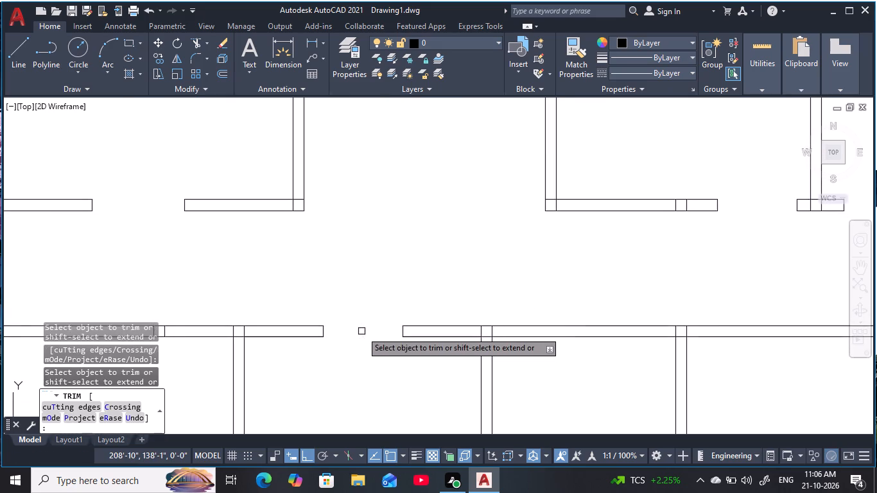
{"action": "scroll", "coordinate": [367, 329], "scroll_direction": "down", "scroll_amount": 4}
{"action": "middle_click_drag", "start_coordinate": [367, 327], "coordinate": [360, 324]}
{"action": "scroll", "coordinate": [397, 319], "scroll_direction": "up", "scroll_amount": 3}
{"action": "middle_click_drag", "start_coordinate": [396, 318], "coordinate": [376, 252]}
{"action": "scroll", "coordinate": [377, 243], "scroll_direction": "down", "scroll_amount": 1}
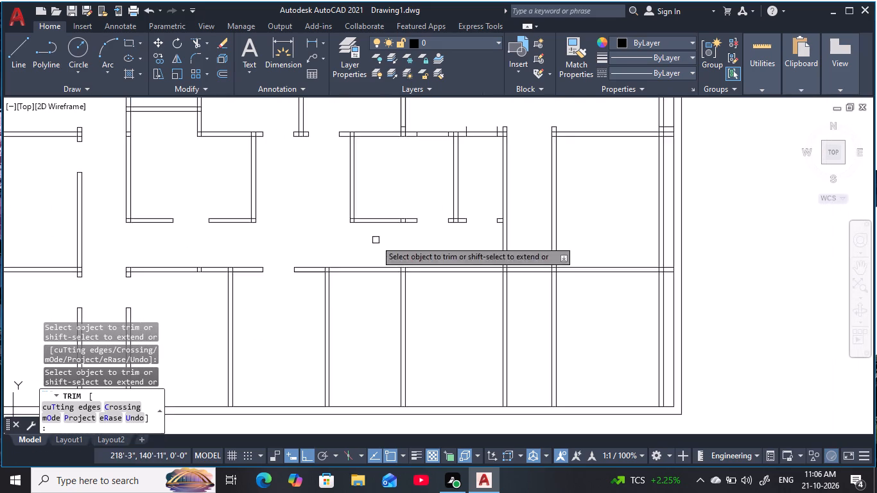
{"action": "scroll", "coordinate": [376, 240], "scroll_direction": "down", "scroll_amount": 1}
{"action": "key", "text": "Escape"}
{"action": "key", "text": "Escape"}
{"action": "key", "text": "Escape"}
{"action": "key", "text": "Escape"}
{"action": "key", "text": "Escape"}
{"action": "key", "text": "Escape"}
{"action": "key", "text": "Escape"}
{"action": "key", "text": "Escape"}
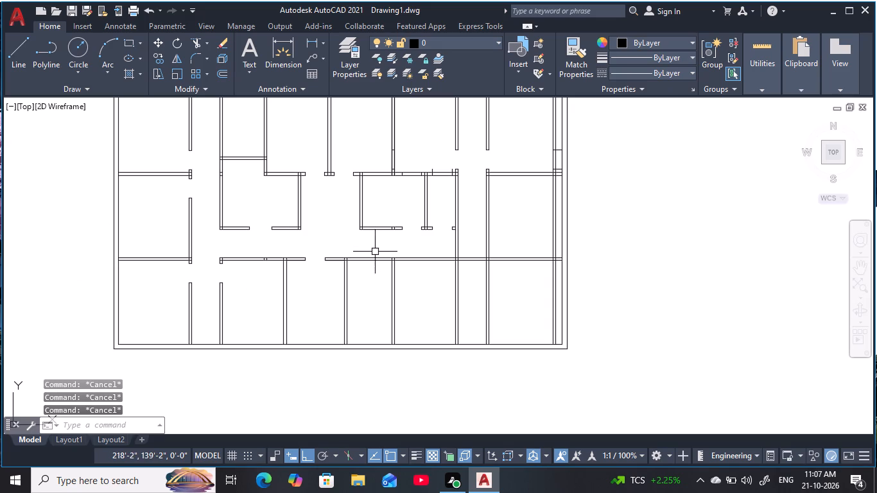
Offset the inner face of the southern rooms' north wall 4'4" south into the rooms.
{"action": "scroll", "coordinate": [372, 288], "scroll_direction": "up", "scroll_amount": 1}
{"action": "middle_click", "coordinate": [372, 288]}
{"action": "key", "text": "Escape"}
{"action": "key", "text": "Escape"}
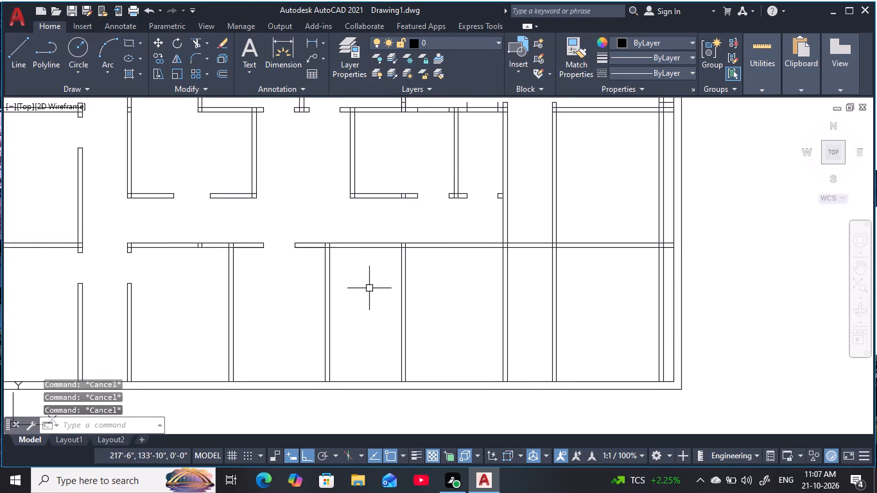
{"action": "key", "text": "Escape"}
{"action": "key", "text": "Escape"}
{"action": "key", "text": "Escape"}
{"action": "key", "text": "o"}
{"action": "key", "text": "space"}
{"action": "type", "text": "4'"}
{"action": "key", "text": "4"}
{"action": "key", "text": "space"}
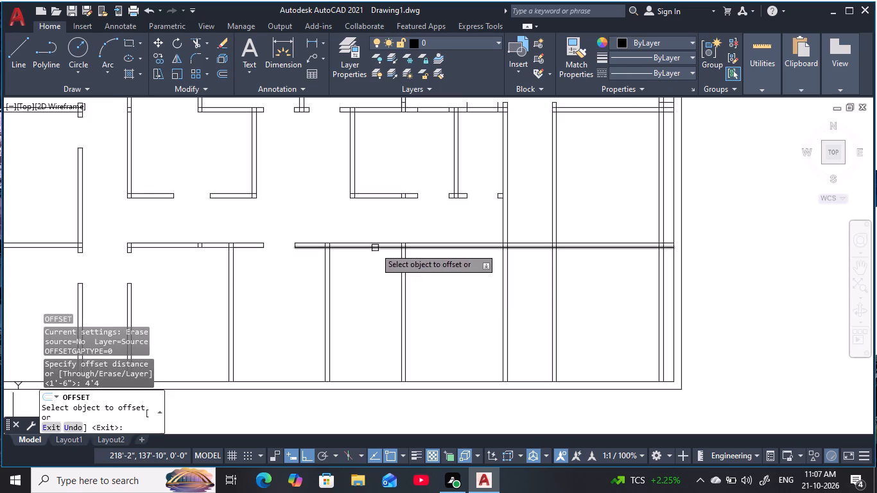
{"action": "left_click", "coordinate": [375, 248]}
{"action": "left_click", "coordinate": [387, 347]}
{"action": "key", "text": "Escape"}
{"action": "key", "text": "Escape"}
{"action": "key", "text": "Escape"}
{"action": "key", "text": "Escape"}
Offset the new horizontal line 5" south to form a partition.
{"action": "type", "text": "o 4"}
{"action": "key", "text": "BackSpace"}
{"action": "key", "text": "5"}
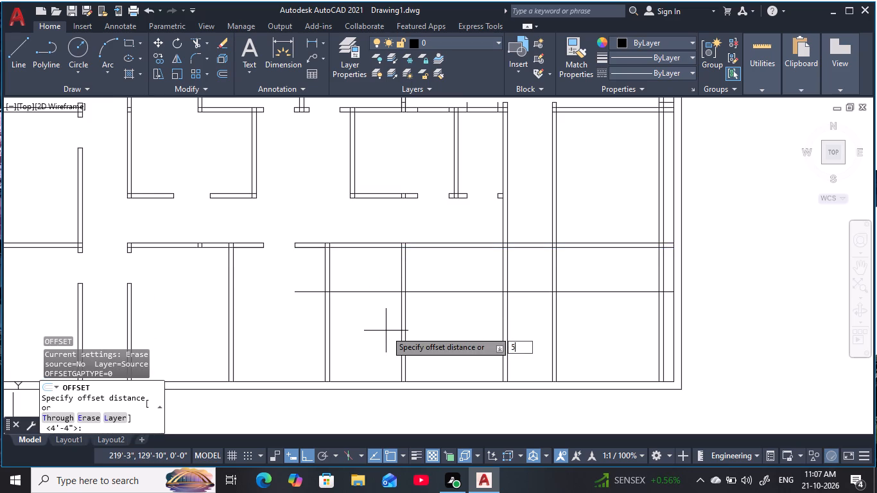
{"action": "key", "text": "space"}
{"action": "left_click", "coordinate": [385, 293]}
{"action": "left_click", "coordinate": [389, 348]}
{"action": "key", "text": "Escape"}
{"action": "key", "text": "Escape"}
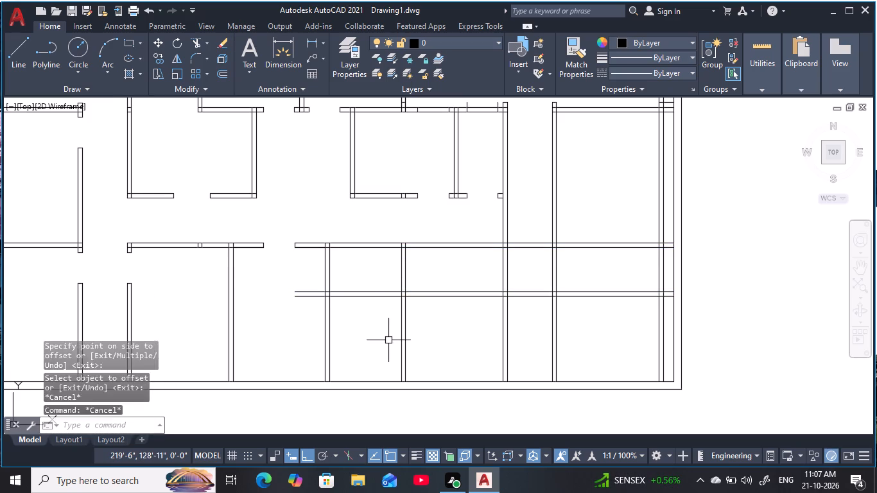
{"action": "key", "text": "Escape"}
{"action": "key", "text": "Escape"}
Trim the new partition lines out of the second and fourth southern rooms, keeping them across the third room.
{"action": "type", "text": "tr"}
{"action": "key", "text": "space"}
{"action": "left_click", "coordinate": [427, 313]}
{"action": "left_click", "coordinate": [418, 279]}
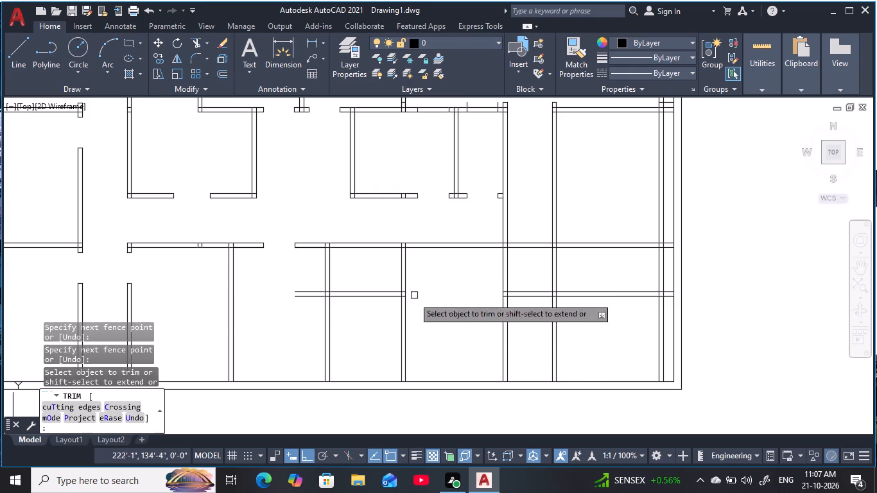
{"action": "left_click", "coordinate": [310, 313]}
{"action": "left_click", "coordinate": [300, 279]}
{"action": "key", "text": "Escape"}
{"action": "key", "text": "Escape"}
{"action": "key", "text": "Escape"}
{"action": "key", "text": "Escape"}
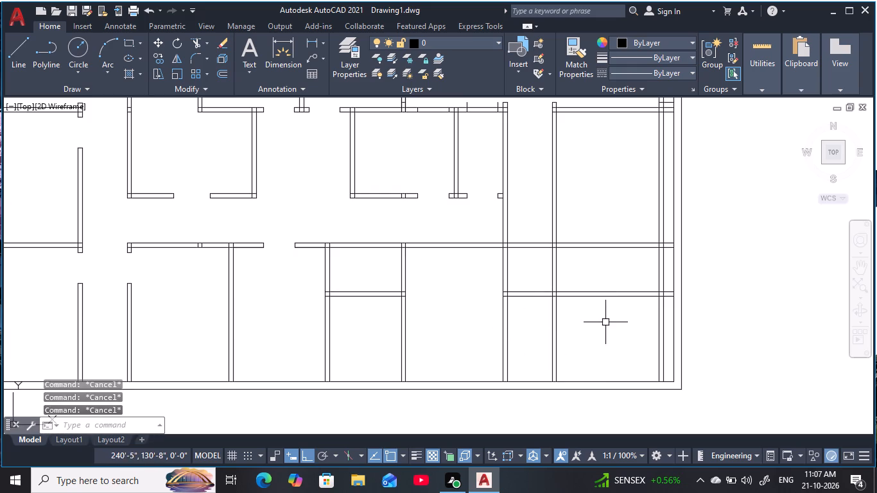
Erase the two leftover partition lines crossing the eastern corridor and the southeast room.
{"action": "left_click", "coordinate": [608, 321]}
{"action": "left_click", "coordinate": [586, 284]}
{"action": "type", "text": "e"}
{"action": "key", "text": "space"}
{"action": "key", "text": "Escape"}
{"action": "key", "text": "Escape"}
{"action": "key", "text": "Escape"}
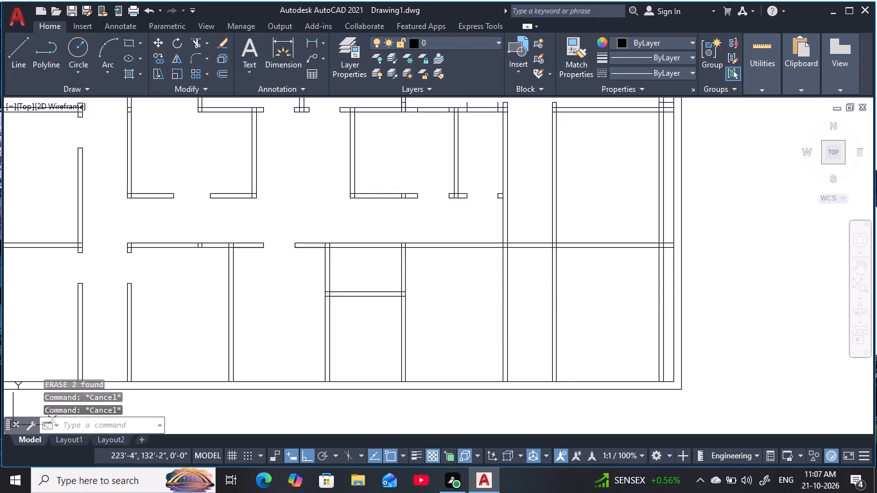
{"action": "key", "text": "Escape"}
{"action": "key", "text": "Escape"}
{"action": "key", "text": "Escape"}
Trim the southern rooms' north wall lines where they cross the eastern north-south corridor.
{"action": "middle_click_drag", "start_coordinate": [442, 295], "coordinate": [441, 301]}
{"action": "key", "text": "Escape"}
{"action": "key", "text": "Escape"}
{"action": "key", "text": "t"}
{"action": "key", "text": "r"}
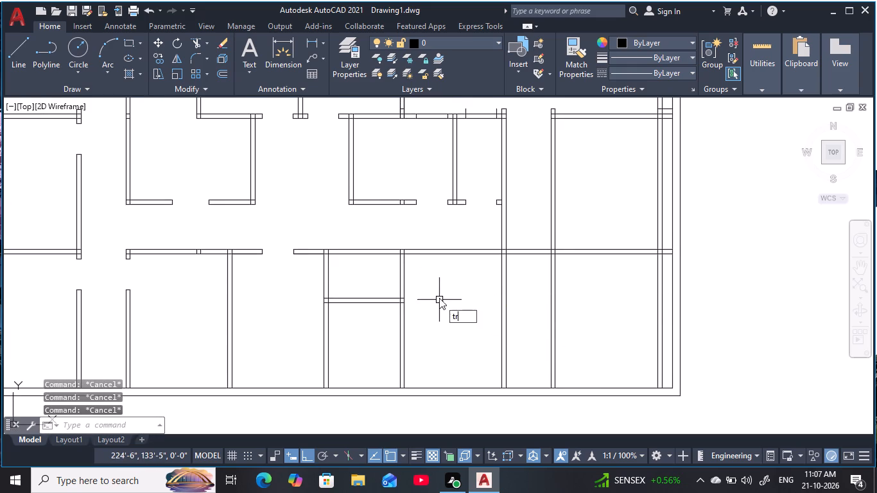
{"action": "key", "text": "space"}
{"action": "left_click", "coordinate": [535, 239]}
{"action": "left_click", "coordinate": [536, 282]}
{"action": "key", "text": "Escape"}
{"action": "key", "text": "Escape"}
{"action": "key", "text": "Escape"}
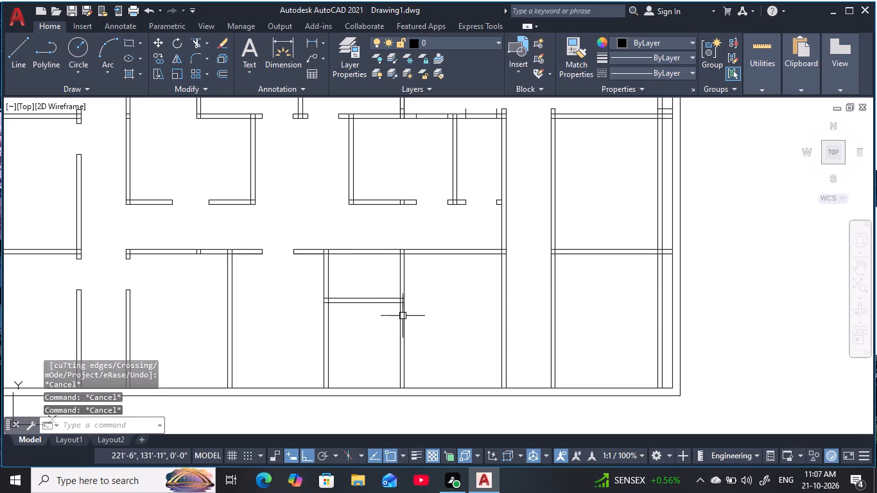
{"action": "key", "text": "Escape"}
{"action": "key", "text": "Escape"}
{"action": "key", "text": "Escape"}
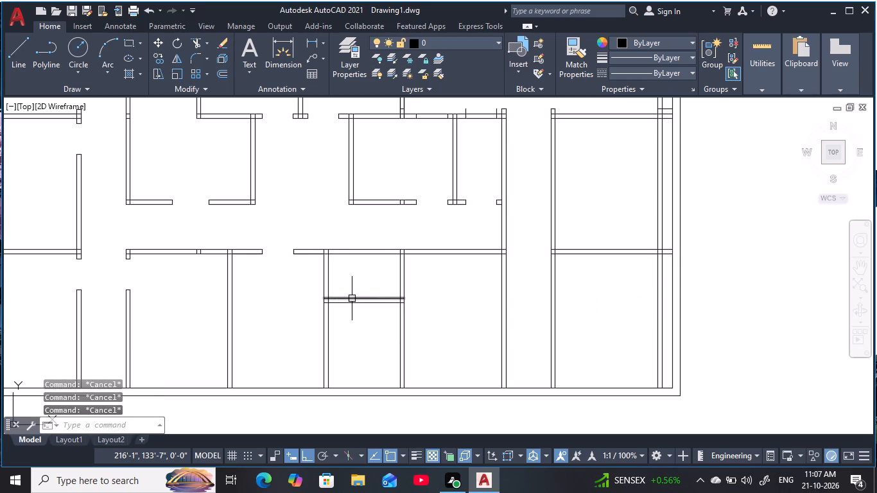
{"action": "key", "text": "Escape"}
{"action": "key", "text": "Escape"}
{"action": "key", "text": "Escape"}
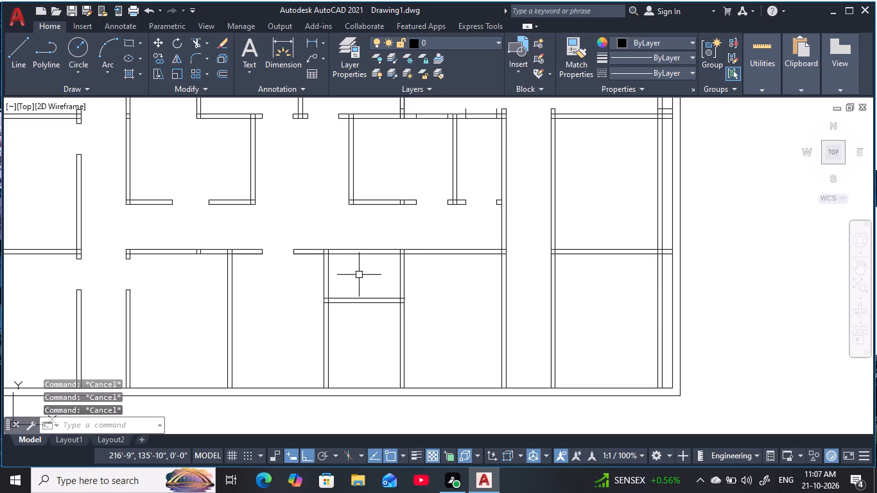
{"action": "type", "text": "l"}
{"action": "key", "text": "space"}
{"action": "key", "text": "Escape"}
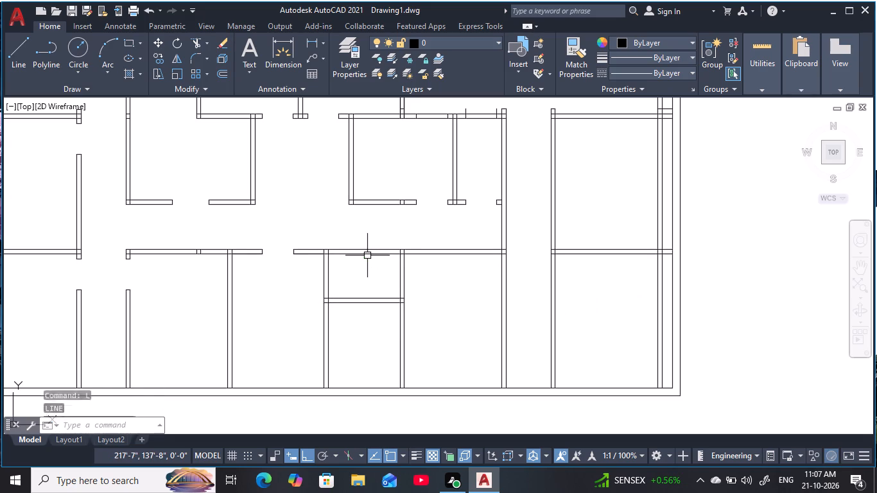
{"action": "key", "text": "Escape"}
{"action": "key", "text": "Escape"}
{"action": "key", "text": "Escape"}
Draw a line about 6'-11" long along the north wall's inner face across the third southern room.
{"action": "key", "text": "l"}
{"action": "key", "text": "space"}
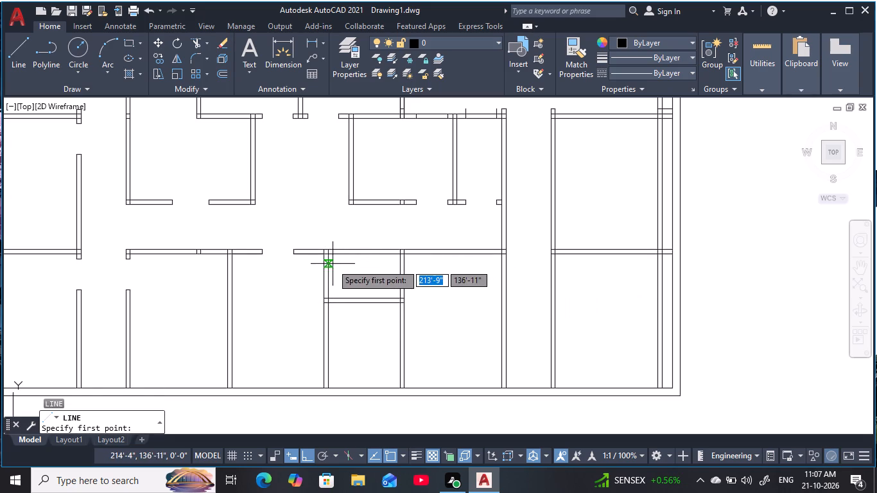
{"action": "left_click", "coordinate": [329, 257]}
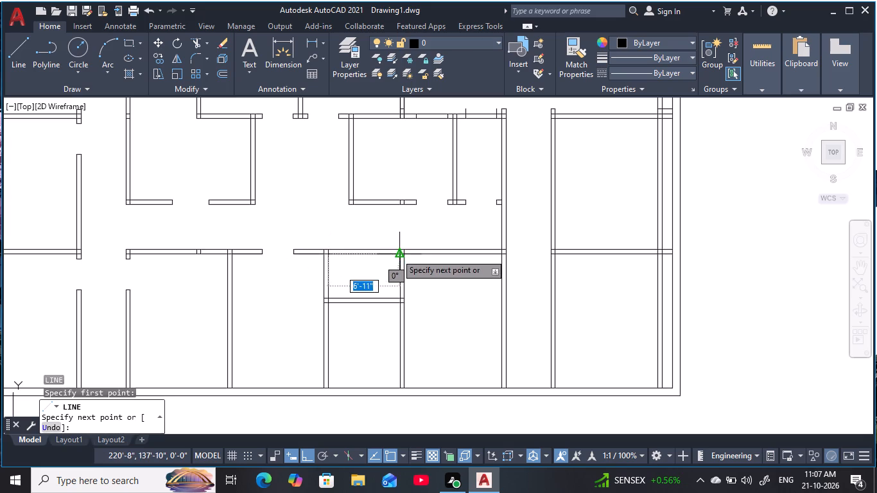
{"action": "left_click", "coordinate": [396, 254]}
{"action": "key", "text": "Escape"}
{"action": "key", "text": "Escape"}
{"action": "key", "text": "Escape"}
{"action": "key", "text": "Escape"}
{"action": "key", "text": "Escape"}
{"action": "key", "text": "Escape"}
Draw a short vertical line from the midpoint of that line north across the wall into the corridor.
{"action": "key", "text": "l"}
{"action": "key", "text": "space"}
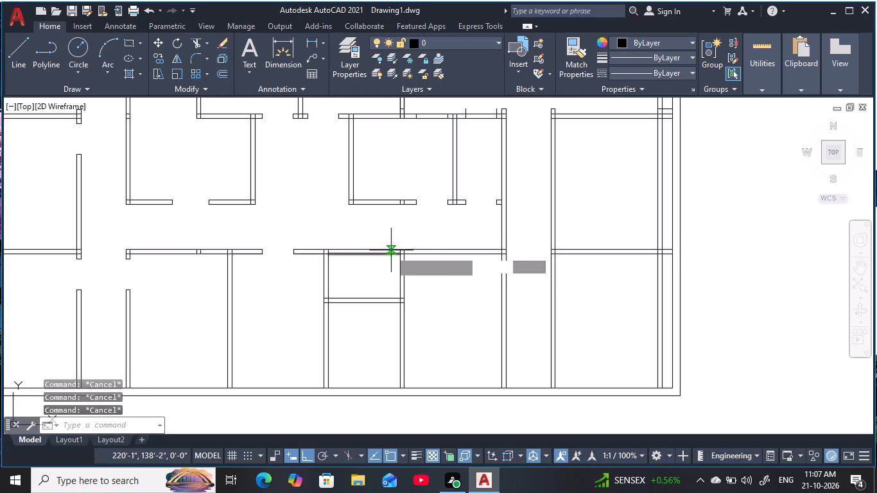
{"action": "left_click", "coordinate": [360, 255]}
{"action": "left_click", "coordinate": [356, 215]}
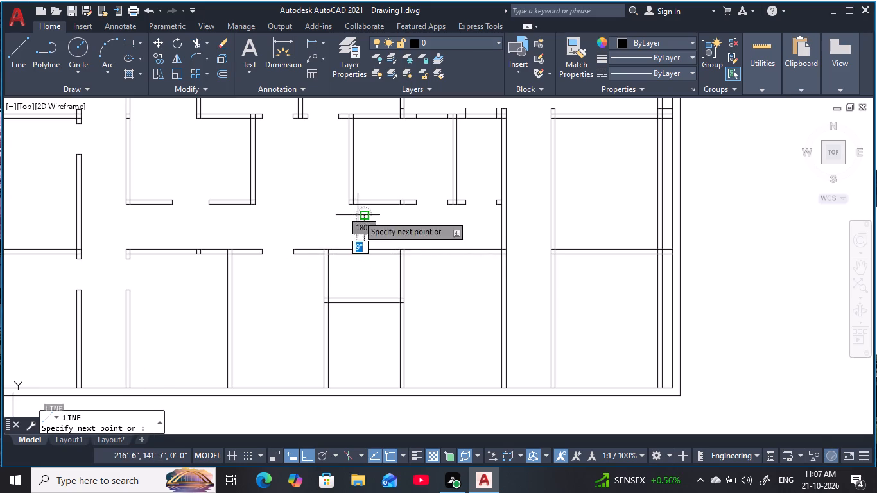
{"action": "key", "text": "Escape"}
{"action": "key", "text": "Escape"}
{"action": "key", "text": "Escape"}
{"action": "key", "text": "Escape"}
{"action": "key", "text": "Escape"}
Offset the short vertical line at the third southern room's north wall by 1'6" to both sides.
{"action": "type", "text": "o 1'"}
{"action": "type", "text": "6"}
{"action": "key", "text": "space"}
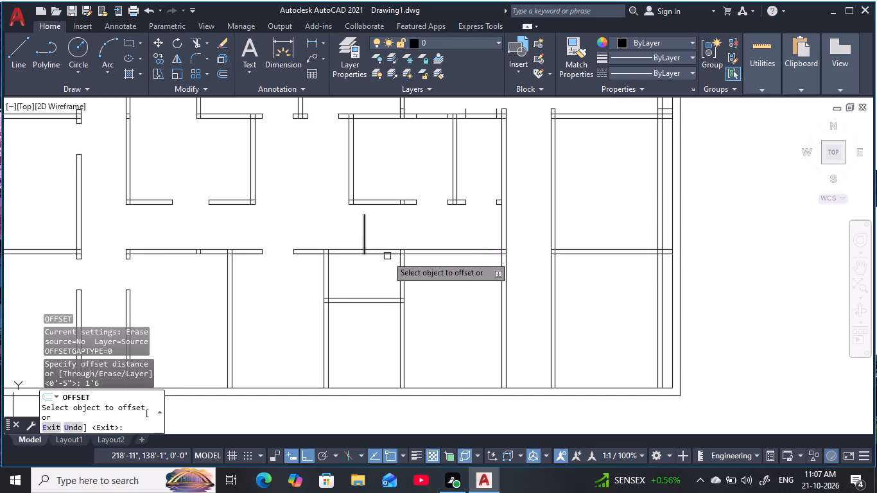
{"action": "left_click", "coordinate": [367, 239]}
{"action": "left_click", "coordinate": [364, 239]}
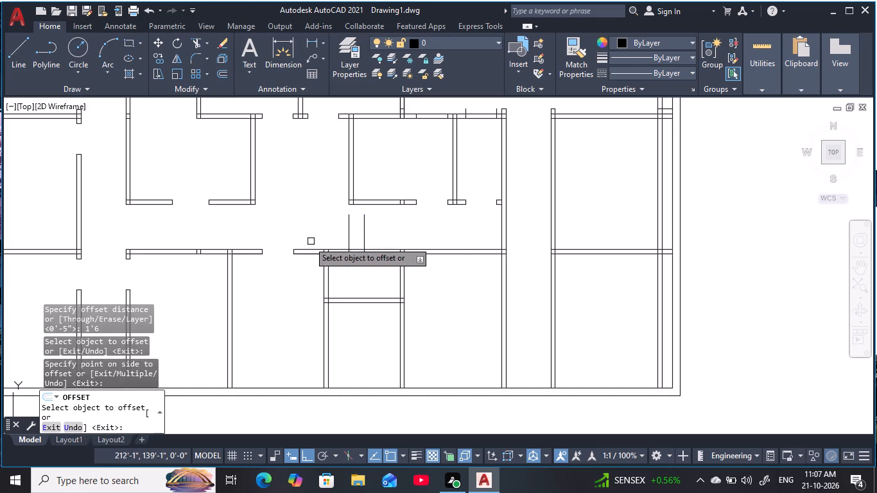
{"action": "left_click", "coordinate": [304, 241]}
{"action": "left_click", "coordinate": [363, 239]}
{"action": "left_click", "coordinate": [473, 235]}
{"action": "key", "text": "Escape"}
{"action": "key", "text": "Escape"}
{"action": "key", "text": "Escape"}
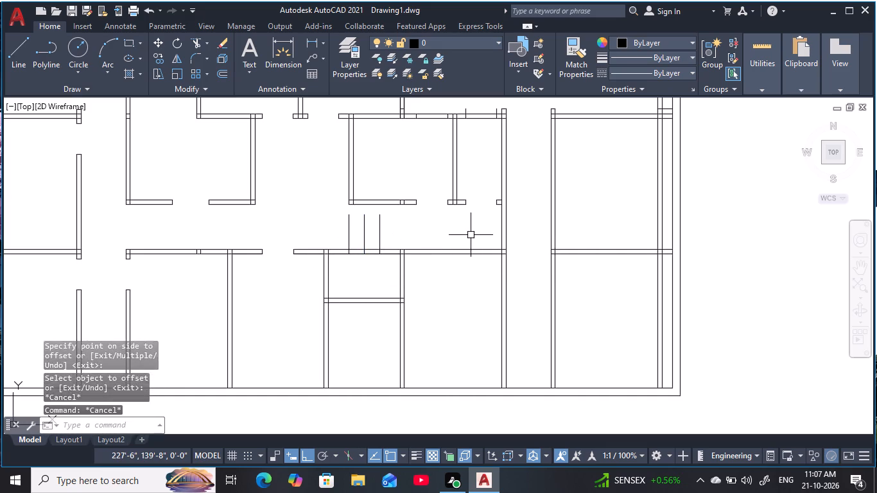
{"action": "key", "text": "Escape"}
{"action": "key", "text": "Escape"}
Trim the third southern room's north wall between the offset lines to open a doorway, clearing the three vertical guide lines.
{"action": "type", "text": "tr"}
{"action": "key", "text": "space"}
{"action": "left_click", "coordinate": [440, 240]}
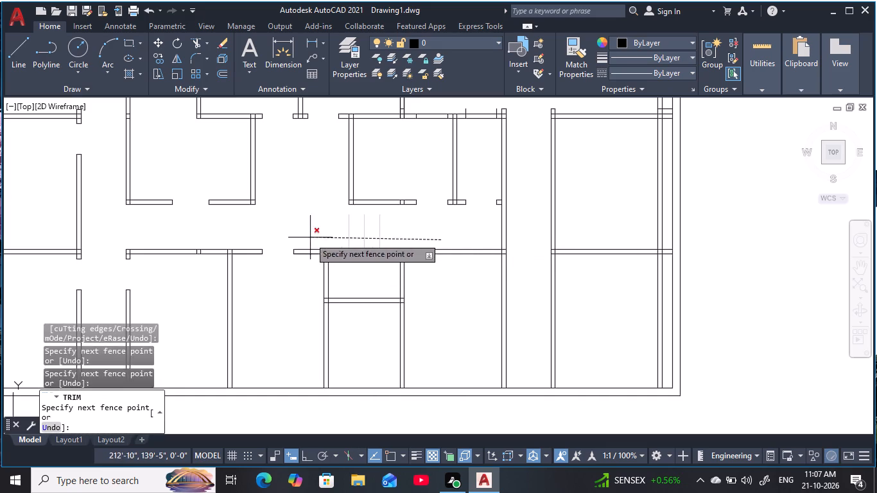
{"action": "left_click", "coordinate": [308, 238]}
{"action": "left_click", "coordinate": [346, 236]}
{"action": "left_click", "coordinate": [368, 266]}
{"action": "left_click", "coordinate": [370, 257]}
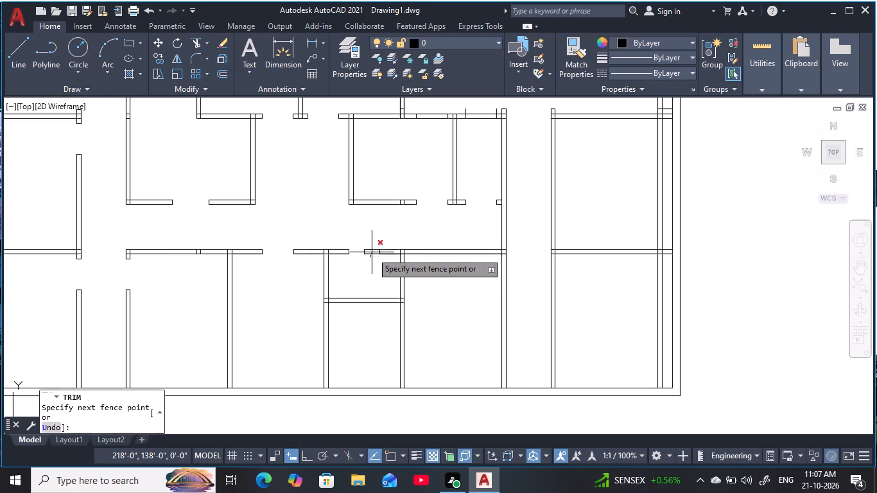
{"action": "left_click", "coordinate": [376, 245]}
{"action": "left_click", "coordinate": [365, 253]}
{"action": "middle_click_drag", "start_coordinate": [369, 260], "coordinate": [368, 277]}
{"action": "key", "text": "Escape"}
{"action": "key", "text": "Escape"}
{"action": "key", "text": "Escape"}
{"action": "key", "text": "Escape"}
{"action": "key", "text": "Escape"}
{"action": "key", "text": "Escape"}
{"action": "key", "text": "Escape"}
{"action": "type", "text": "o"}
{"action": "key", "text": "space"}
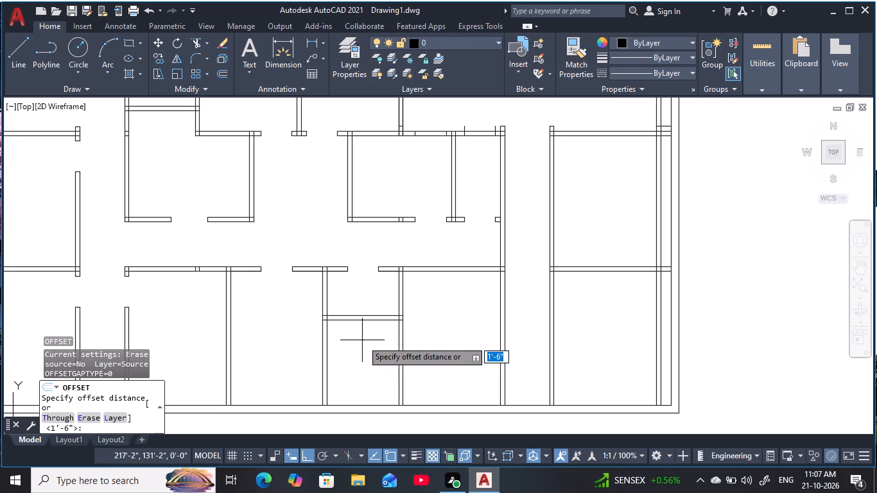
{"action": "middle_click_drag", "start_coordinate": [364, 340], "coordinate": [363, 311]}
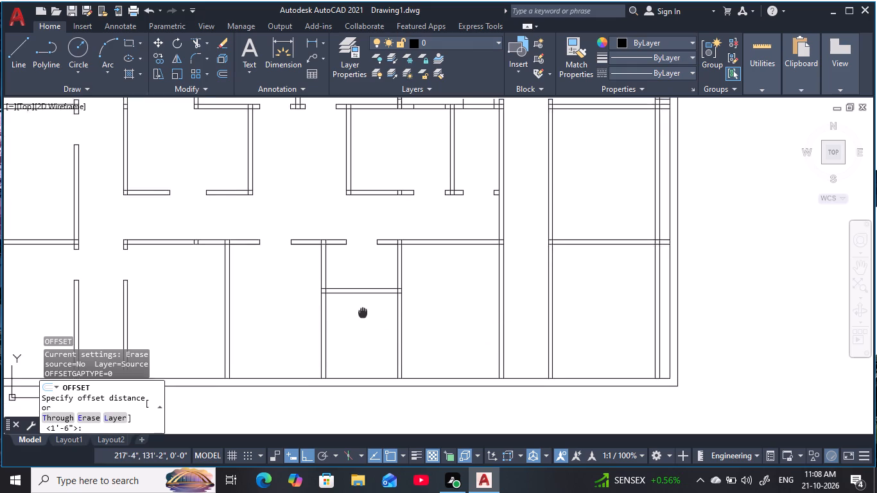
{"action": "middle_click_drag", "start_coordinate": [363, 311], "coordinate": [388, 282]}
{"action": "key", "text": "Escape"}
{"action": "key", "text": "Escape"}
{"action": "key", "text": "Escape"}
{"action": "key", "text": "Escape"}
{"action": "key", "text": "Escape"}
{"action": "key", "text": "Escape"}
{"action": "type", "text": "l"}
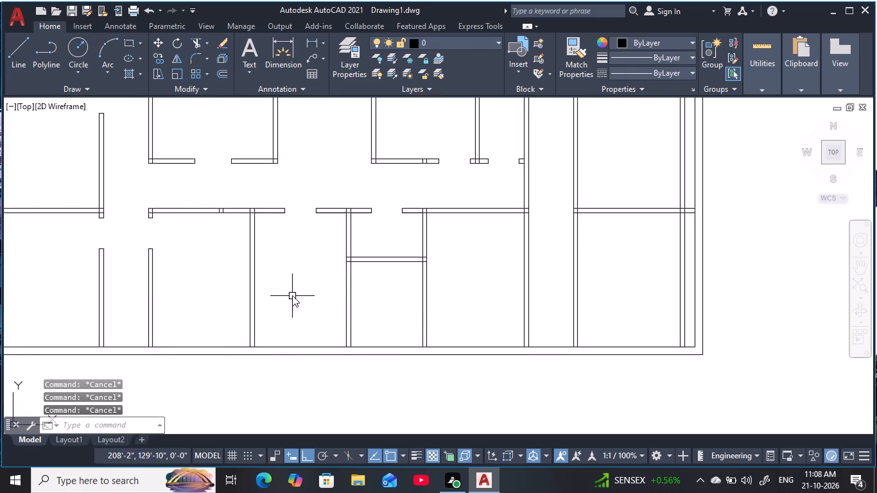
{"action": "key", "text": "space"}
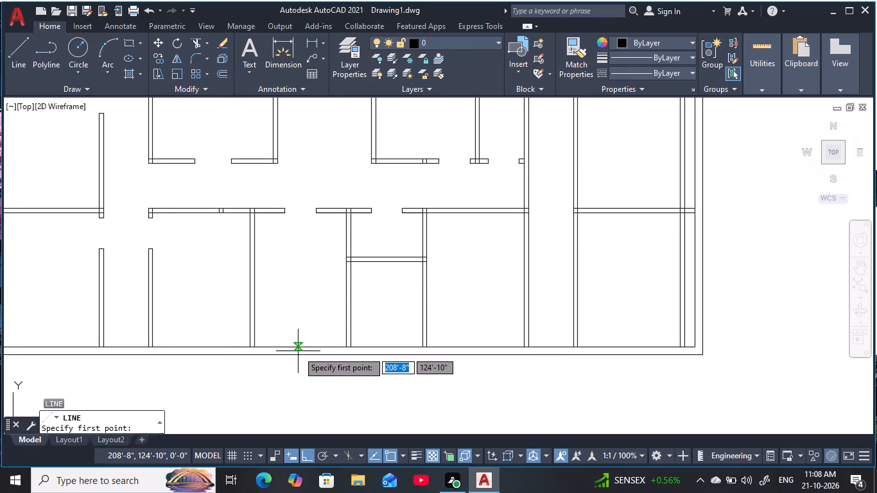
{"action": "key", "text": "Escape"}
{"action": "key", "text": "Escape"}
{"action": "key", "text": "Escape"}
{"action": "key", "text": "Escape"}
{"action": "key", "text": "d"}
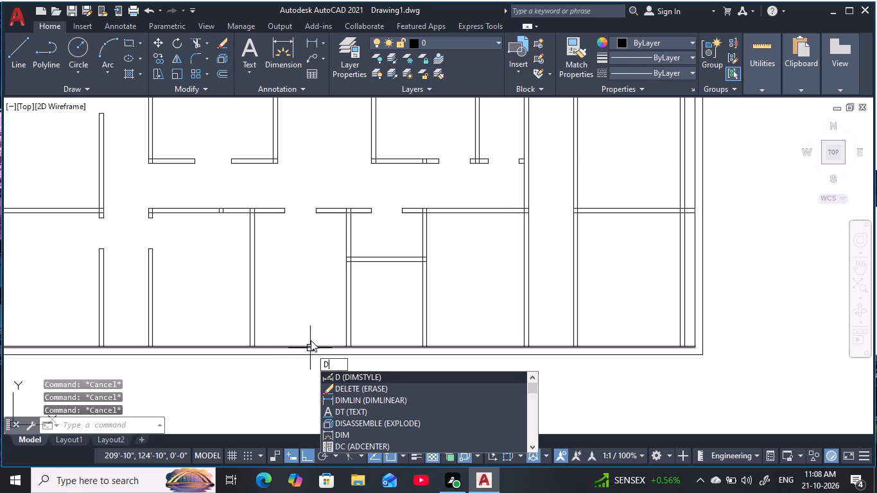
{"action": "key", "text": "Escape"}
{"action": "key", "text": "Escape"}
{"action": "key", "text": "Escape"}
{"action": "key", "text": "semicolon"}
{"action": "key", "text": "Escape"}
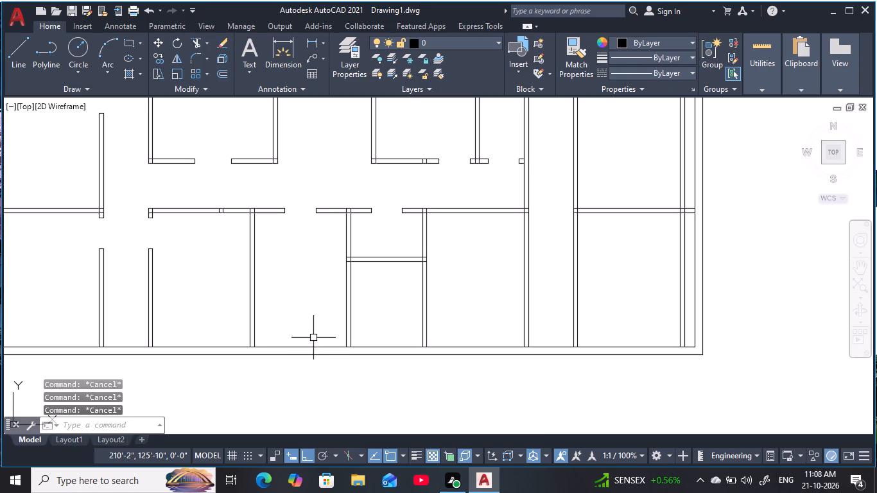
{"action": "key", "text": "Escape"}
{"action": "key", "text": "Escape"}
Draw a line about 8'-11" long along the south outer wall's inner face across the second southern room.
{"action": "key", "text": "l"}
{"action": "key", "text": "space"}
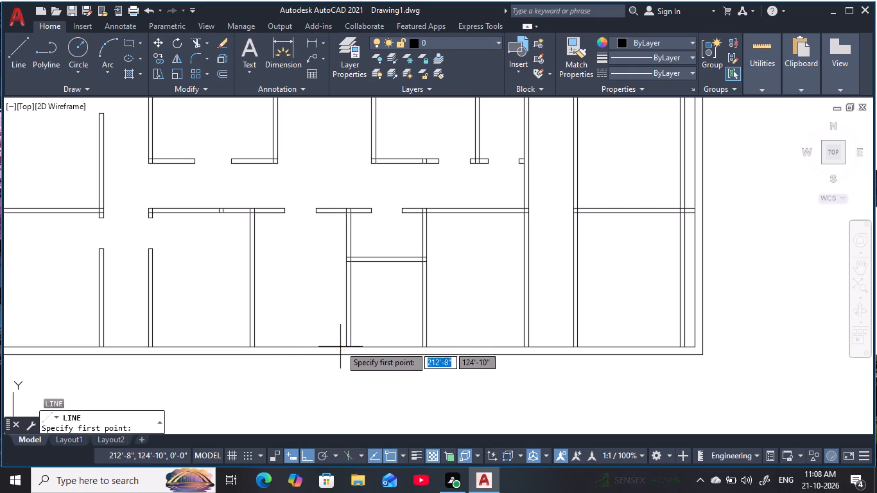
{"action": "left_click", "coordinate": [347, 345]}
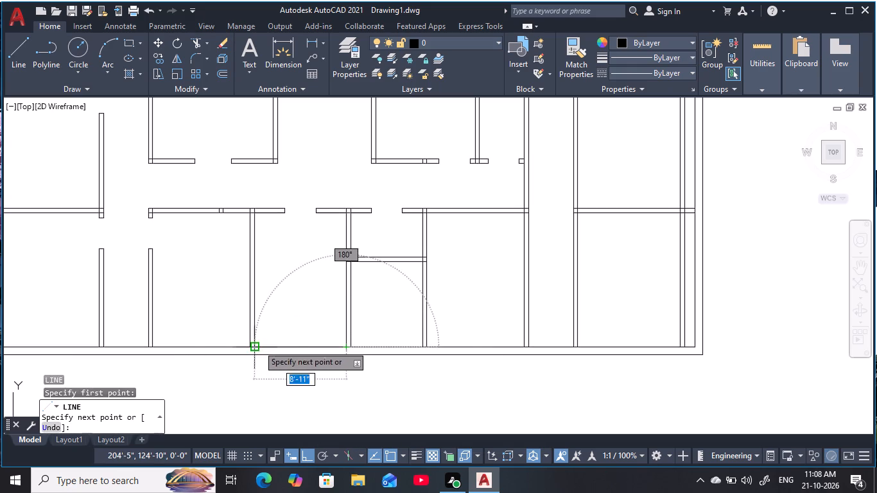
{"action": "left_click", "coordinate": [254, 345]}
{"action": "middle_click_drag", "start_coordinate": [327, 325], "coordinate": [332, 230]}
{"action": "key", "text": "Escape"}
{"action": "key", "text": "Escape"}
{"action": "key", "text": "Escape"}
Draw a short vertical line from the midpoint of that line south across the outer wall.
{"action": "scroll", "coordinate": [305, 234], "scroll_direction": "up", "scroll_amount": 1}
{"action": "middle_click_drag", "start_coordinate": [306, 238], "coordinate": [312, 254]}
{"action": "key", "text": "Escape"}
{"action": "key", "text": "Escape"}
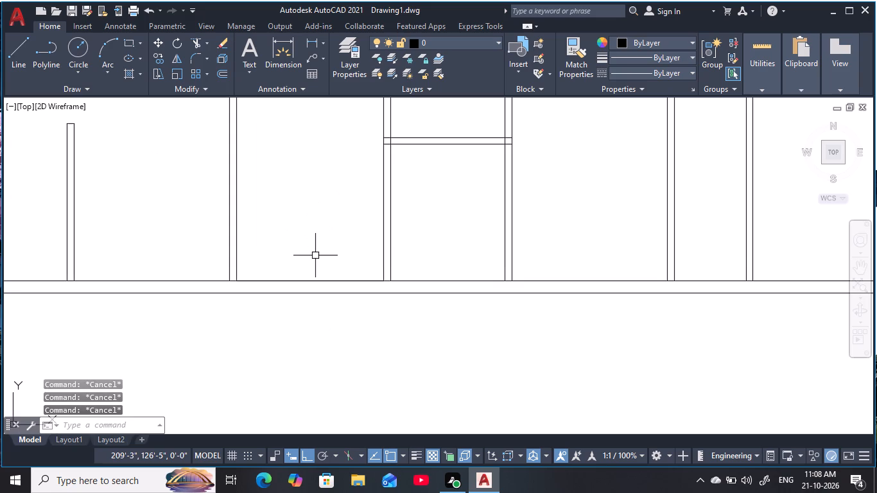
{"action": "key", "text": "Escape"}
{"action": "key", "text": "Escape"}
{"action": "key", "text": "l"}
{"action": "key", "text": "space"}
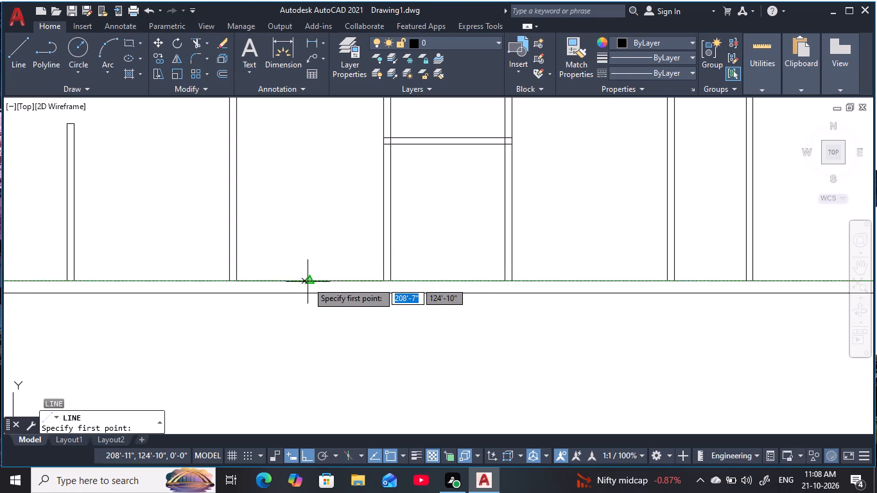
{"action": "left_click", "coordinate": [311, 281]}
{"action": "left_click", "coordinate": [321, 342]}
{"action": "key", "text": "Escape"}
{"action": "key", "text": "Escape"}
{"action": "key", "text": "Escape"}
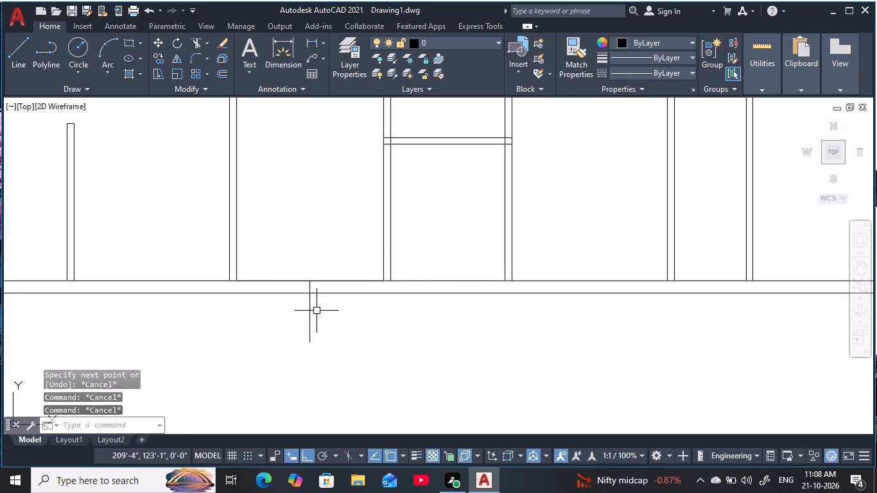
{"action": "key", "text": "Escape"}
Offset the short vertical line at the second southern room's outer wall by 1'9" to both sides.
{"action": "type", "text": "o"}
{"action": "key", "text": "space"}
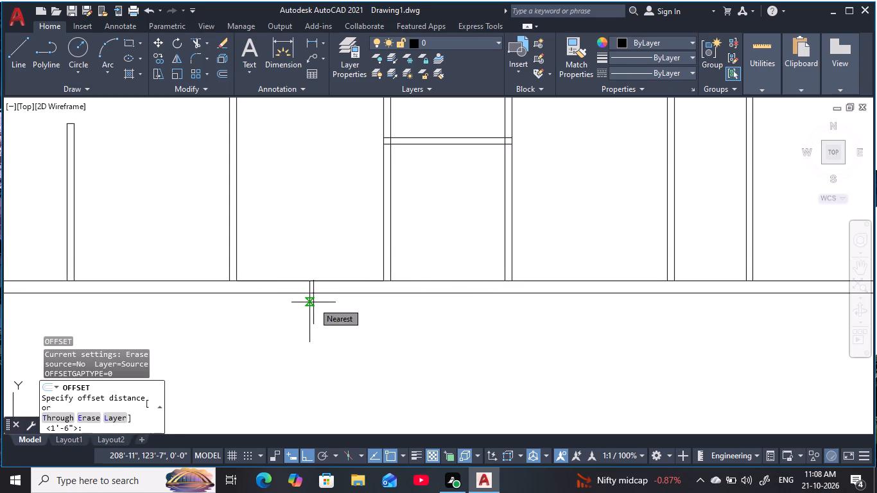
{"action": "key", "text": "1"}
{"action": "key", "text": "apostrophe"}
{"action": "key", "text": "9"}
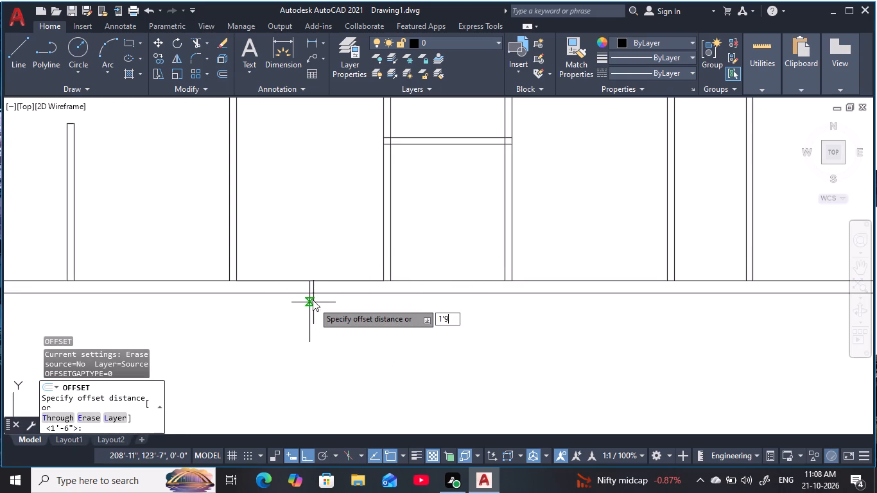
{"action": "key", "text": "space"}
{"action": "left_click", "coordinate": [310, 311]}
{"action": "left_click", "coordinate": [233, 329]}
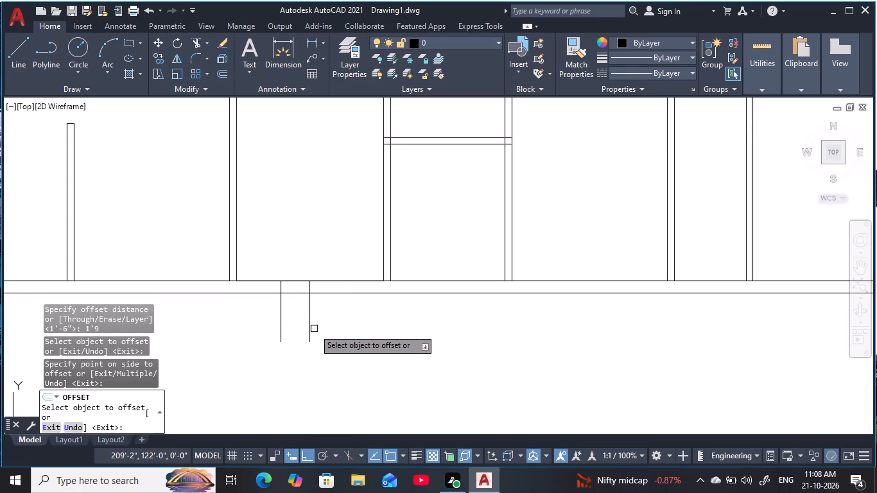
{"action": "left_click", "coordinate": [314, 329]}
{"action": "left_click", "coordinate": [312, 326]}
{"action": "left_click", "coordinate": [418, 298]}
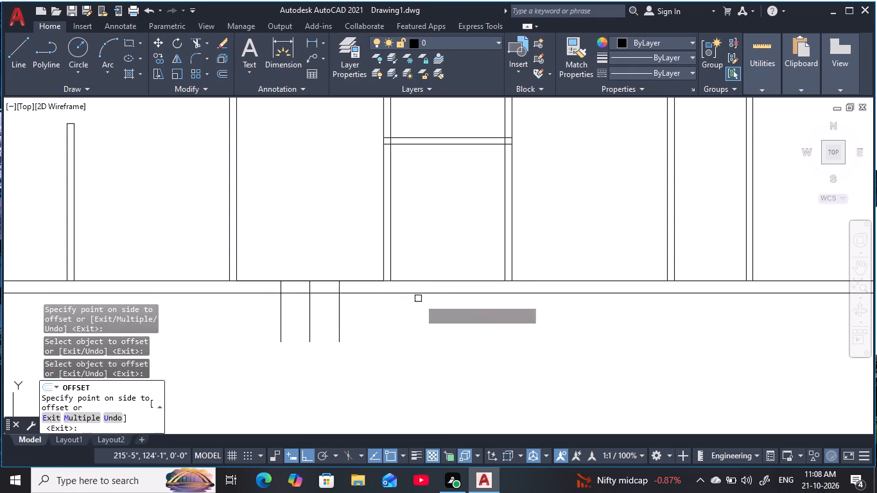
{"action": "key", "text": "Escape"}
{"action": "key", "text": "Escape"}
{"action": "key", "text": "Escape"}
{"action": "key", "text": "Escape"}
{"action": "key", "text": "Escape"}
Trim the south outer wall between the offset lines to open the second southern room's doorway, clearing the guide lines beyond the wall.
{"action": "key", "text": "t"}
{"action": "key", "text": "r"}
{"action": "key", "text": "space"}
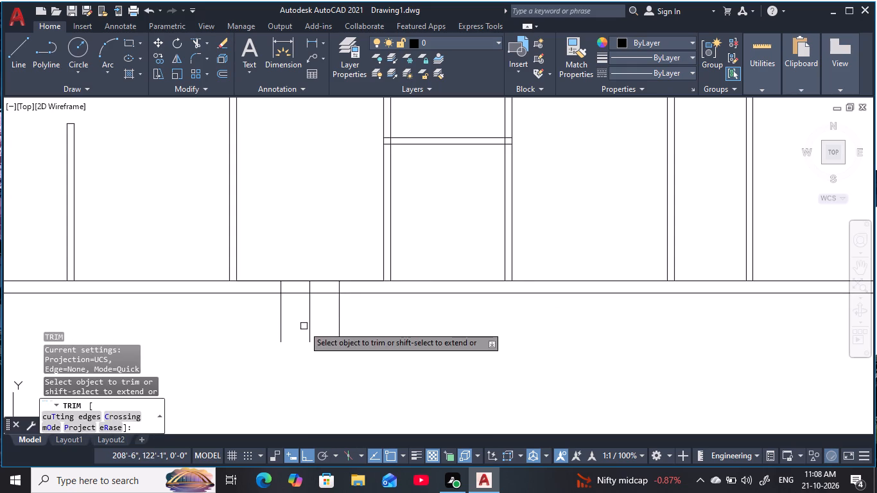
{"action": "left_click", "coordinate": [293, 314]}
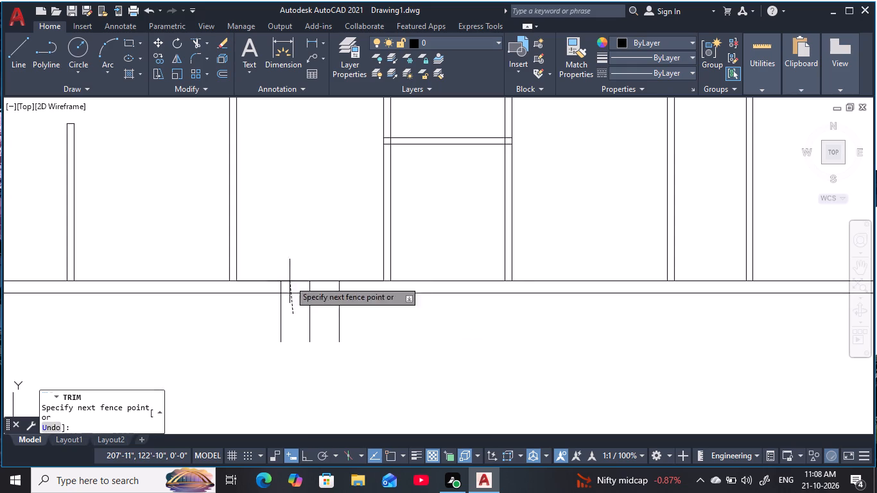
{"action": "left_click", "coordinate": [289, 246]}
{"action": "left_click", "coordinate": [312, 262]}
{"action": "double_click", "coordinate": [326, 306]}
{"action": "left_click", "coordinate": [308, 318]}
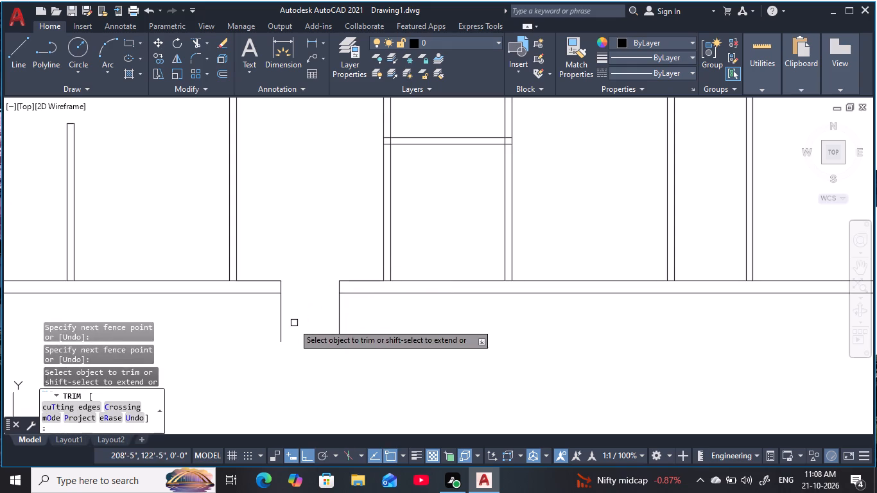
{"action": "left_click_drag", "start_coordinate": [258, 322], "coordinate": [268, 322]}
{"action": "left_click", "coordinate": [382, 336]}
{"action": "left_click", "coordinate": [372, 326]}
{"action": "middle_click_drag", "start_coordinate": [370, 327], "coordinate": [370, 327]}
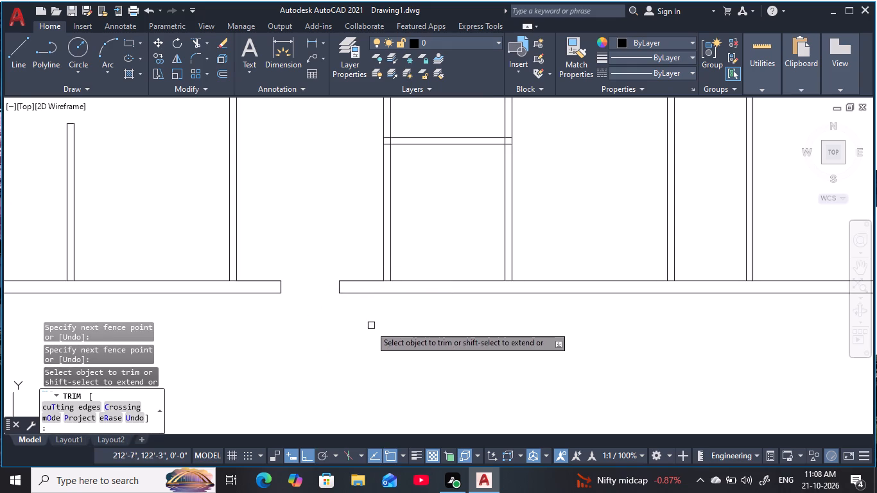
{"action": "middle_click_drag", "start_coordinate": [370, 327], "coordinate": [334, 365]}
{"action": "scroll", "coordinate": [343, 352], "scroll_direction": "down", "scroll_amount": 1}
{"action": "middle_click_drag", "start_coordinate": [373, 311], "coordinate": [358, 327]}
{"action": "key", "text": "Escape"}
{"action": "key", "text": "Escape"}
{"action": "key", "text": "Escape"}
{"action": "key", "text": "Escape"}
{"action": "key", "text": "Escape"}
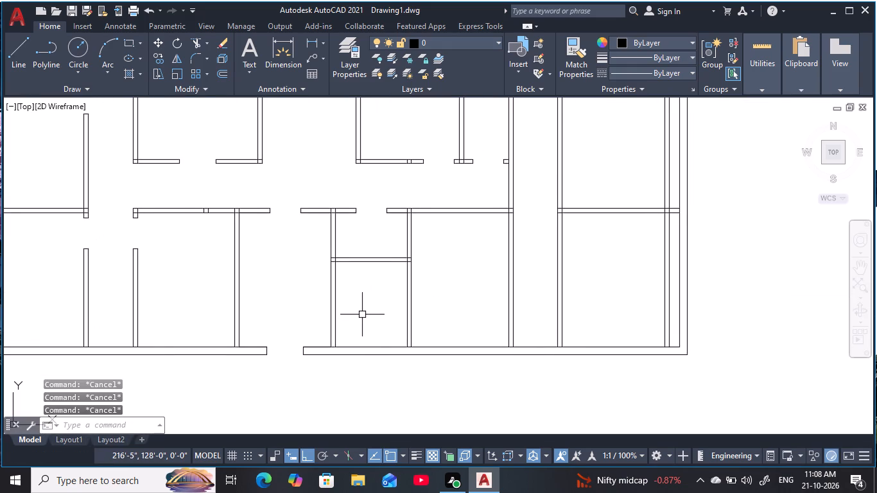
{"action": "key", "text": "Escape"}
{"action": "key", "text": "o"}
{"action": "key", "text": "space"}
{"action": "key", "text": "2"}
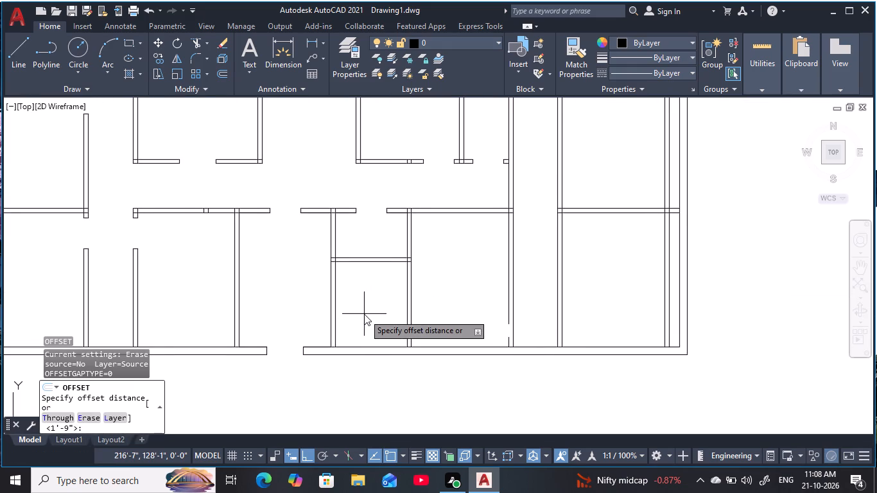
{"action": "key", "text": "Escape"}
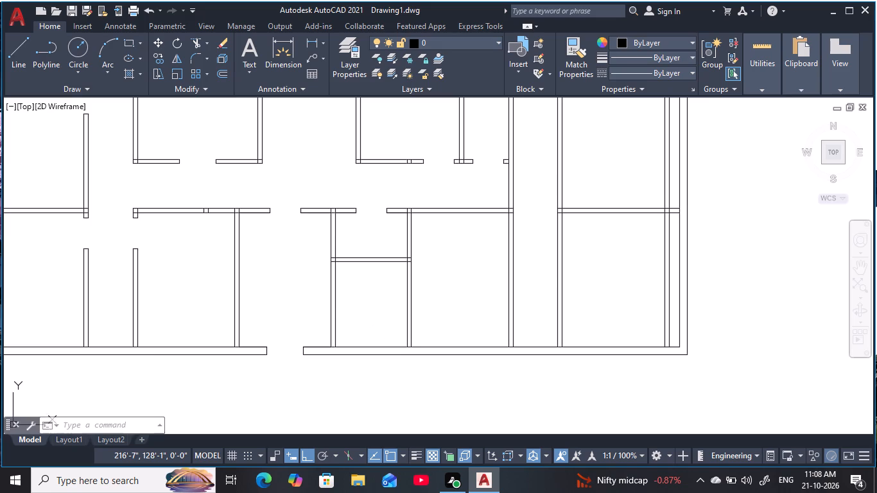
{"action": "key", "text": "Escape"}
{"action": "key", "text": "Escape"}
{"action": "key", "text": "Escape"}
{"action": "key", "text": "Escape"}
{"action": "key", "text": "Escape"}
Offset the south outer wall's inner face line east of the new opening by 2' to the north.
{"action": "type", "text": "o"}
{"action": "key", "text": "space"}
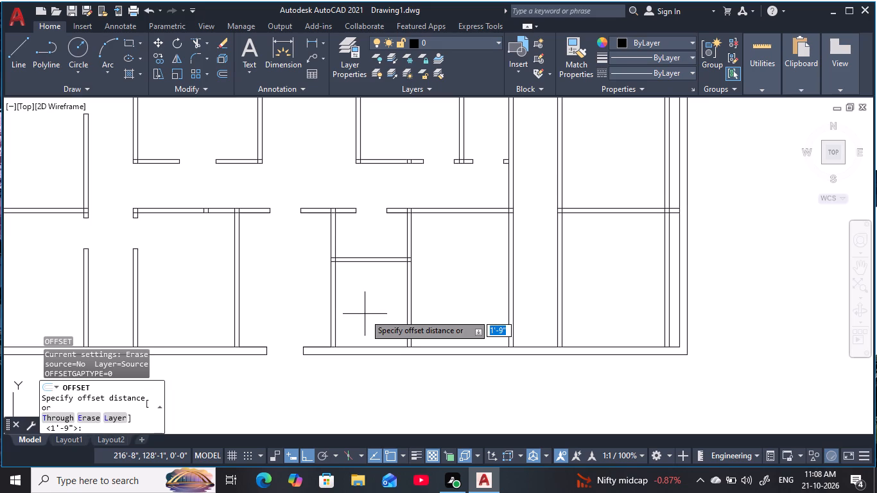
{"action": "key", "text": "2"}
{"action": "key", "text": "apostrophe"}
{"action": "key", "text": "space"}
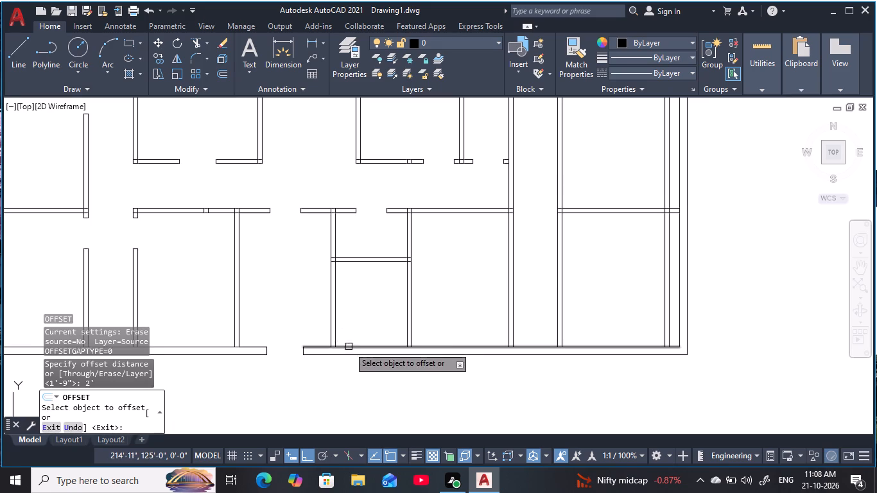
{"action": "left_click", "coordinate": [350, 348]}
{"action": "left_click", "coordinate": [361, 286]}
{"action": "key", "text": "Escape"}
{"action": "key", "text": "Escape"}
{"action": "key", "text": "Escape"}
{"action": "key", "text": "Escape"}
{"action": "key", "text": "Escape"}
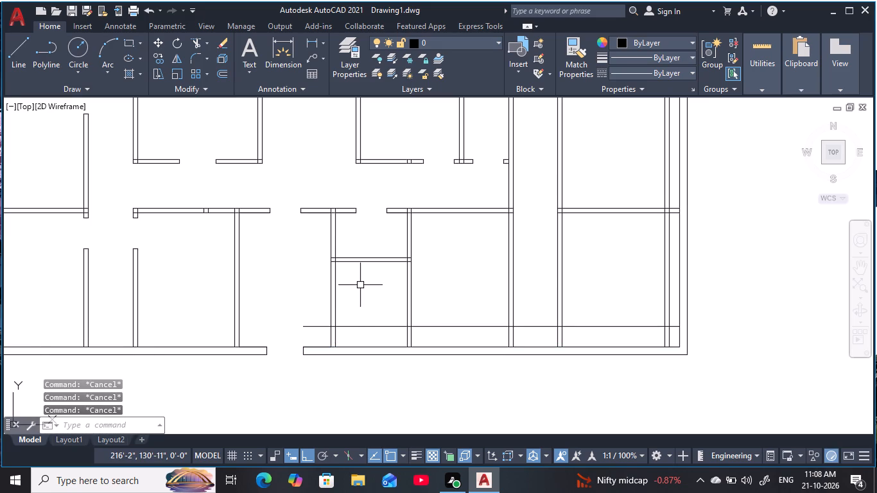
{"action": "key", "text": "Escape"}
{"action": "key", "text": "Escape"}
{"action": "key", "text": "Escape"}
Offset the new horizontal line by 3' to the north.
{"action": "type", "text": "o"}
{"action": "key", "text": "space"}
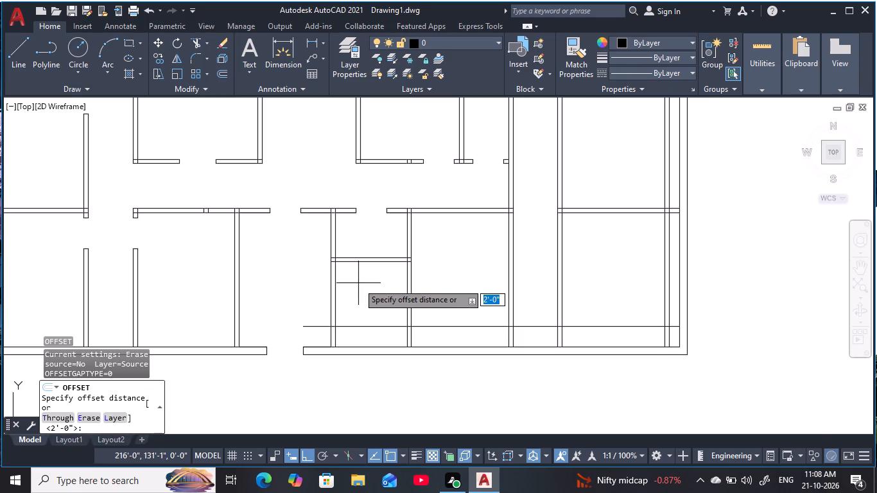
{"action": "key", "text": "3"}
{"action": "key", "text": "apostrophe"}
{"action": "key", "text": "space"}
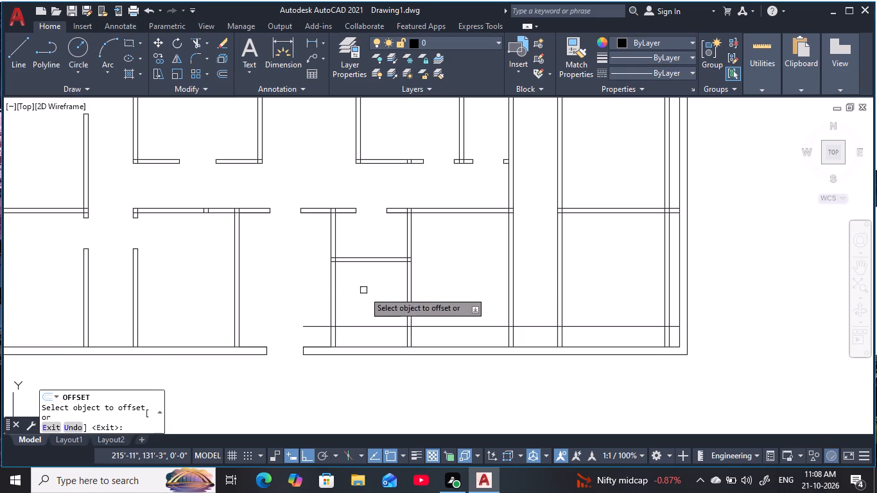
{"action": "left_click", "coordinate": [364, 327]}
{"action": "left_click", "coordinate": [369, 284]}
{"action": "key", "text": "Escape"}
{"action": "key", "text": "Escape"}
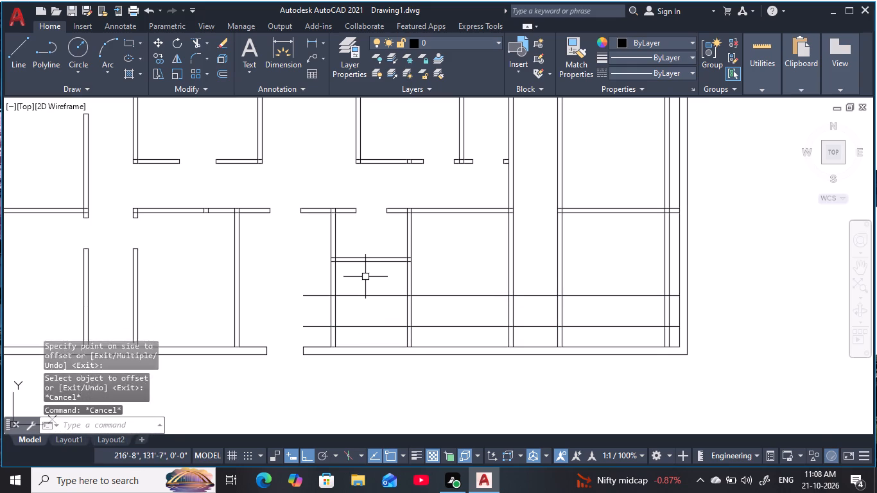
{"action": "key", "text": "Escape"}
{"action": "key", "text": "Escape"}
Trim the third southern room's west partition between the two horizontal lines to open a doorway, and trim those lines inside and beside the room.
{"action": "key", "text": "t"}
{"action": "type", "text": "r"}
{"action": "key", "text": "space"}
{"action": "left_click", "coordinate": [365, 313]}
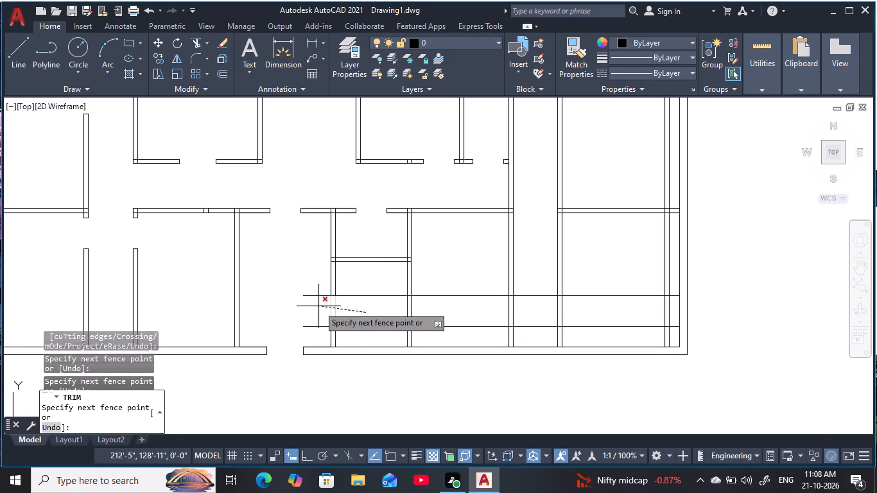
{"action": "left_click", "coordinate": [315, 309]}
{"action": "left_click", "coordinate": [316, 298]}
{"action": "left_click", "coordinate": [322, 325]}
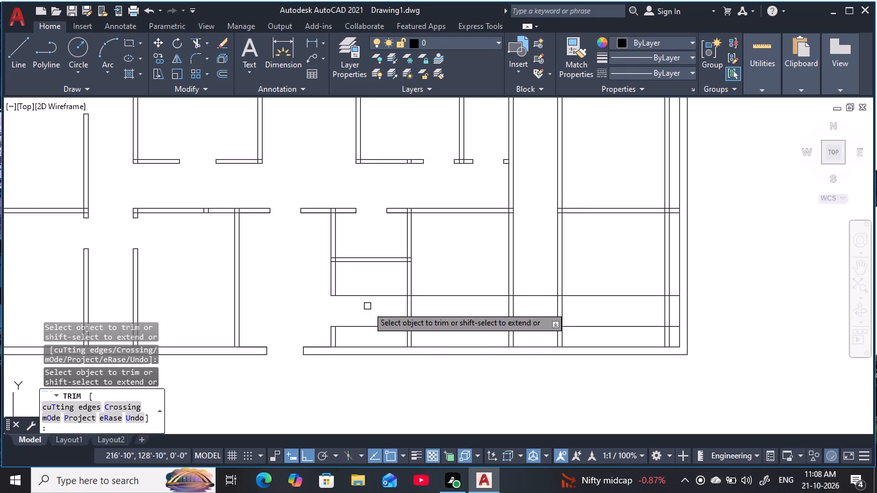
{"action": "left_click", "coordinate": [368, 301]}
{"action": "left_click", "coordinate": [365, 282]}
{"action": "left_click", "coordinate": [365, 313]}
{"action": "left_click", "coordinate": [361, 334]}
{"action": "key", "text": "Escape"}
{"action": "key", "text": "Escape"}
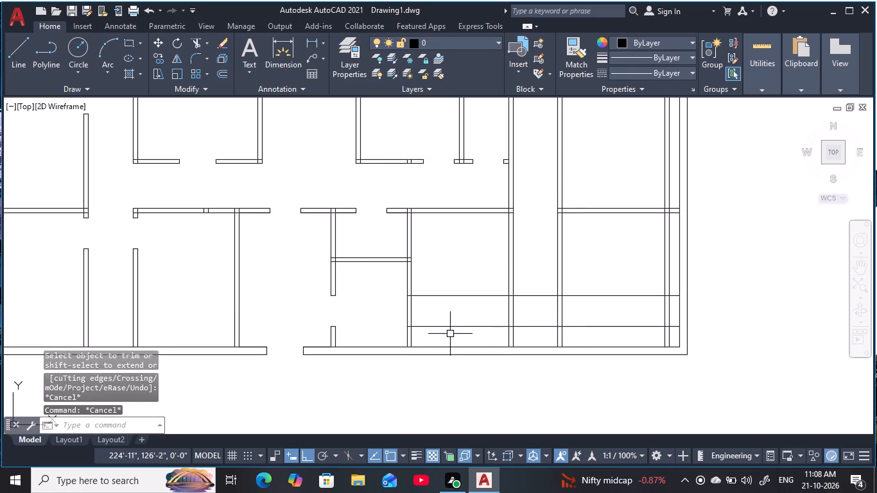
{"action": "key", "text": "Escape"}
Erase the two leftover horizontal offset lines east of the third southern room.
{"action": "left_click", "coordinate": [469, 343]}
{"action": "left_click", "coordinate": [443, 284]}
{"action": "type", "text": "e"}
{"action": "key", "text": "space"}
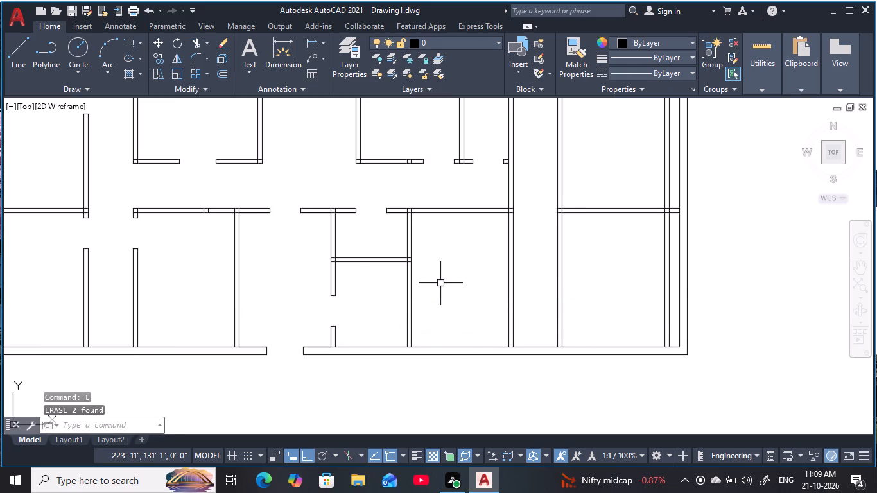
{"action": "key", "text": "Escape"}
{"action": "key", "text": "Escape"}
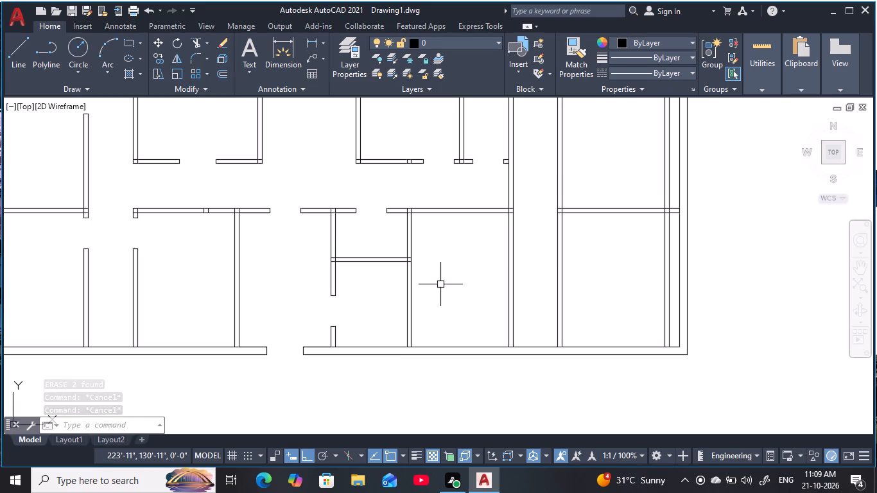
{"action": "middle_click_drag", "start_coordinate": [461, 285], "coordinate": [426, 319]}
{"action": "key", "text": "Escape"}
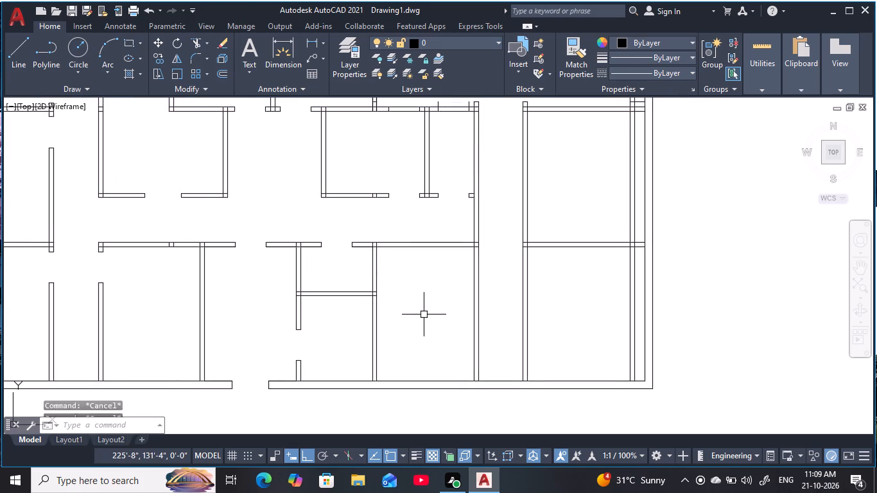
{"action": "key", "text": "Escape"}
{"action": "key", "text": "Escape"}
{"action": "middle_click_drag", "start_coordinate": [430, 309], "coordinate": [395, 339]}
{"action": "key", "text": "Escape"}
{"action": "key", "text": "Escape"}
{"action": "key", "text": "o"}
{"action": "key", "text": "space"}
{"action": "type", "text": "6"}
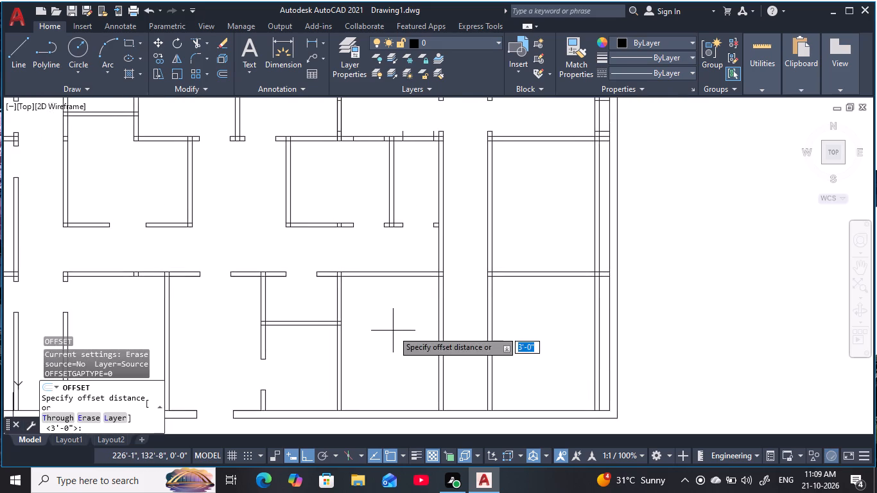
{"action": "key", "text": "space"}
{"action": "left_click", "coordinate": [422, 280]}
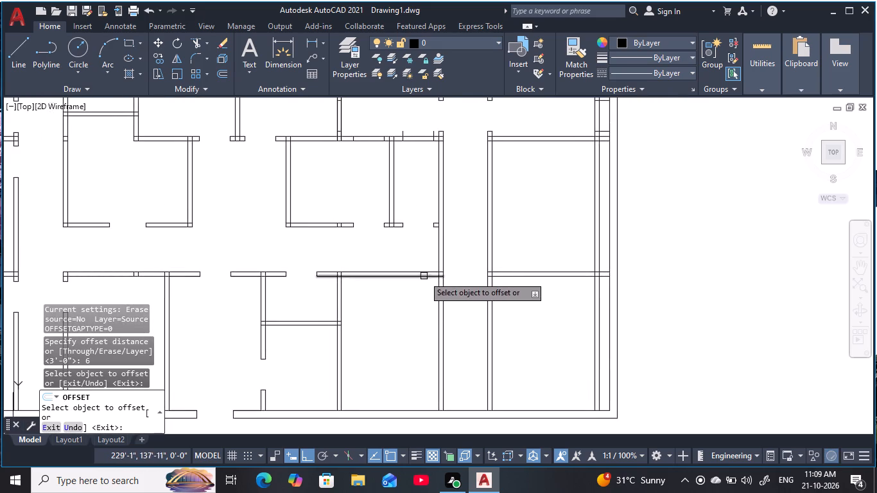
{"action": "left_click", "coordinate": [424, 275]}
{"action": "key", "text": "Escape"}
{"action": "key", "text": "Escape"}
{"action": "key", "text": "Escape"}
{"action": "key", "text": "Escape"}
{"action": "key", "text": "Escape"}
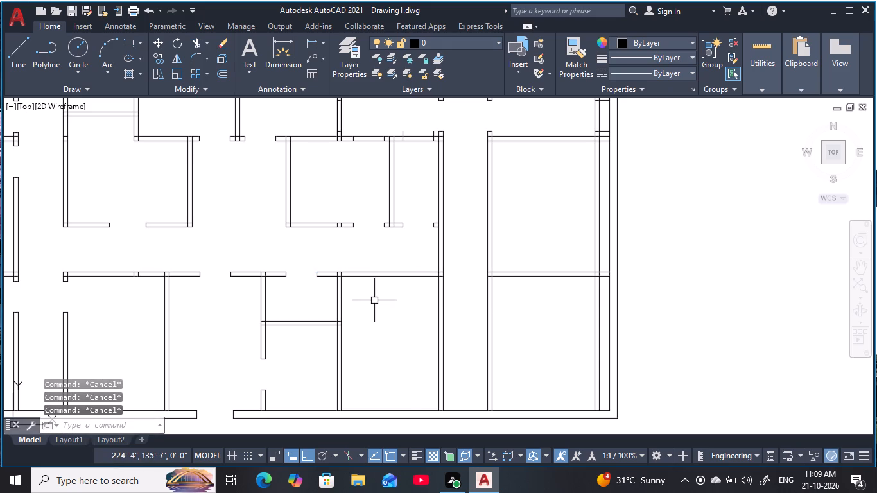
Offset the lower face line of the corridor's south wall by 6" to the south, into the room east of the third southern room.
{"action": "key", "text": "o"}
{"action": "key", "text": "space"}
{"action": "type", "text": "6"}
{"action": "key", "text": "space"}
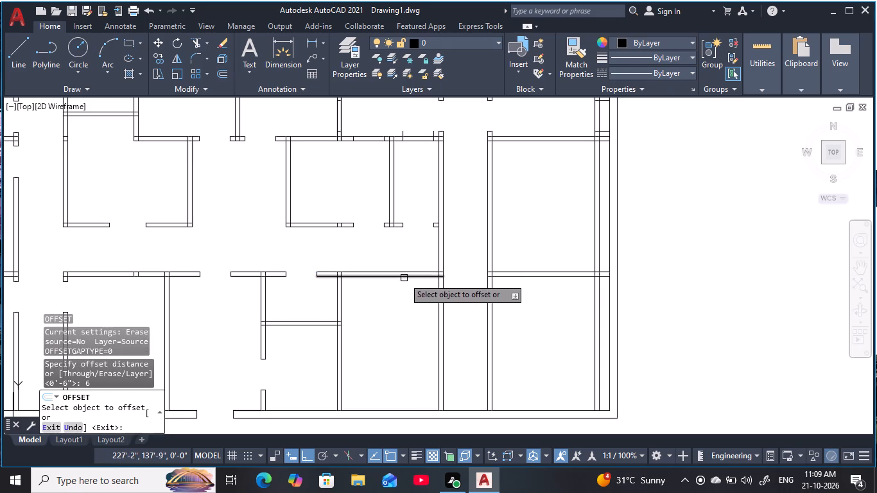
{"action": "left_click", "coordinate": [404, 276]}
{"action": "left_click", "coordinate": [421, 354]}
{"action": "key", "text": "Escape"}
{"action": "key", "text": "Escape"}
{"action": "key", "text": "Escape"}
{"action": "key", "text": "Escape"}
{"action": "key", "text": "Escape"}
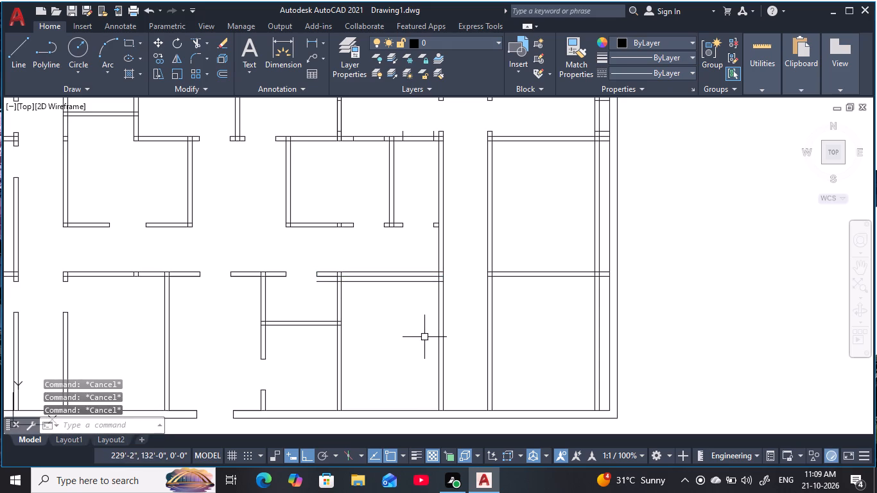
Offset the new horizontal line by 3' to the south.
{"action": "key", "text": "o"}
{"action": "key", "text": "space"}
{"action": "key", "text": "3"}
{"action": "key", "text": "apostrophe"}
{"action": "key", "text": "space"}
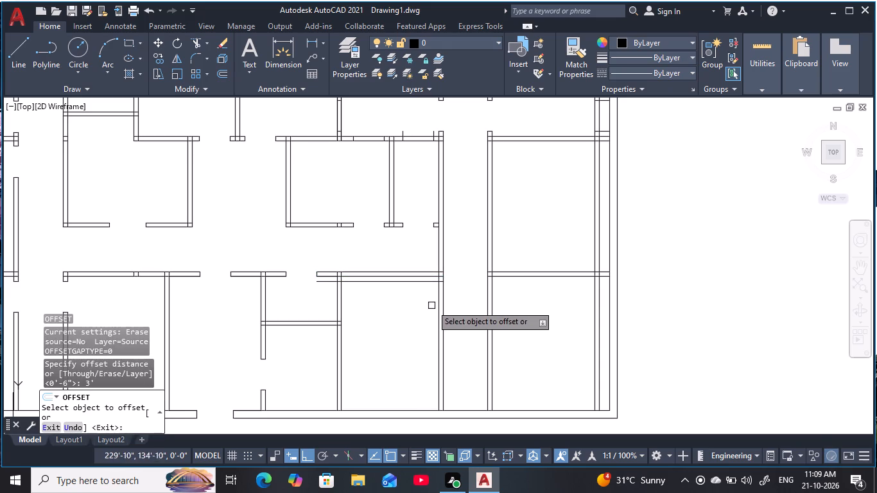
{"action": "left_click", "coordinate": [427, 282]}
{"action": "left_click", "coordinate": [417, 395]}
{"action": "key", "text": "Escape"}
{"action": "key", "text": "Escape"}
{"action": "key", "text": "Escape"}
{"action": "key", "text": "Escape"}
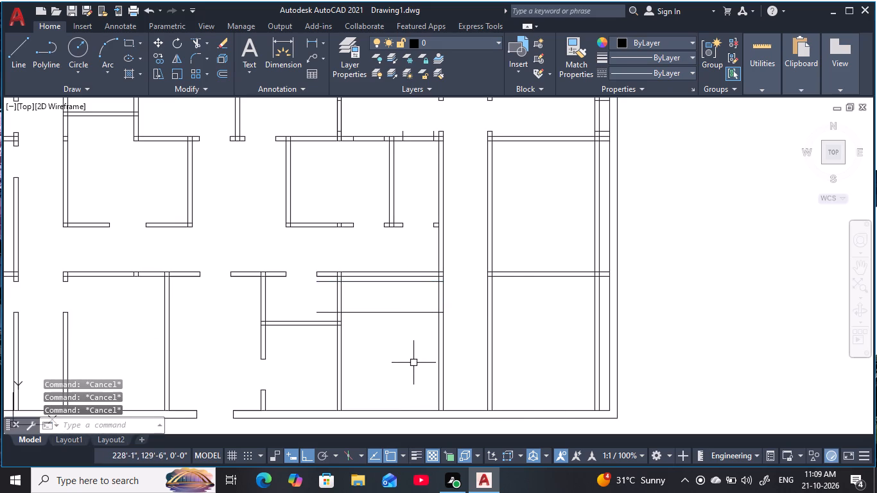
Trim the two offset lines inside that southern room and cut its east partition between them to open a doorway.
{"action": "key", "text": "Escape"}
{"action": "key", "text": "t"}
{"action": "key", "text": "r"}
{"action": "key", "text": "space"}
{"action": "left_click", "coordinate": [421, 284]}
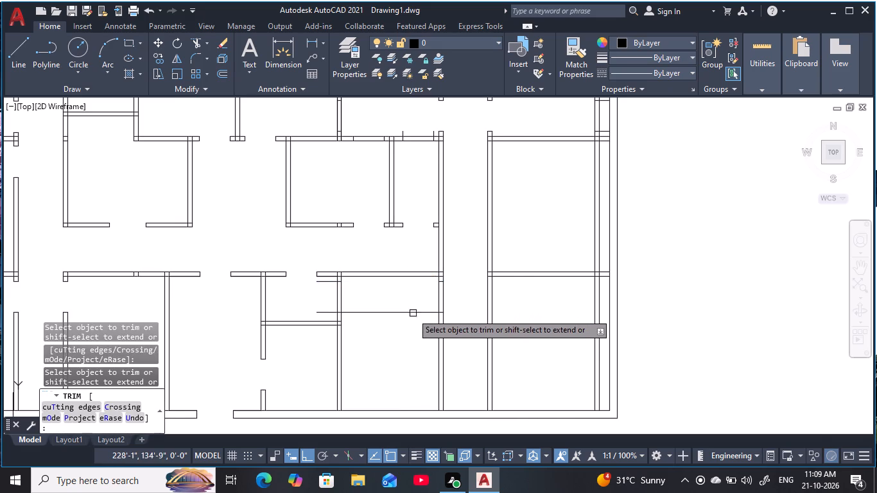
{"action": "left_click", "coordinate": [411, 313]}
{"action": "left_click", "coordinate": [430, 302]}
{"action": "left_click", "coordinate": [449, 298]}
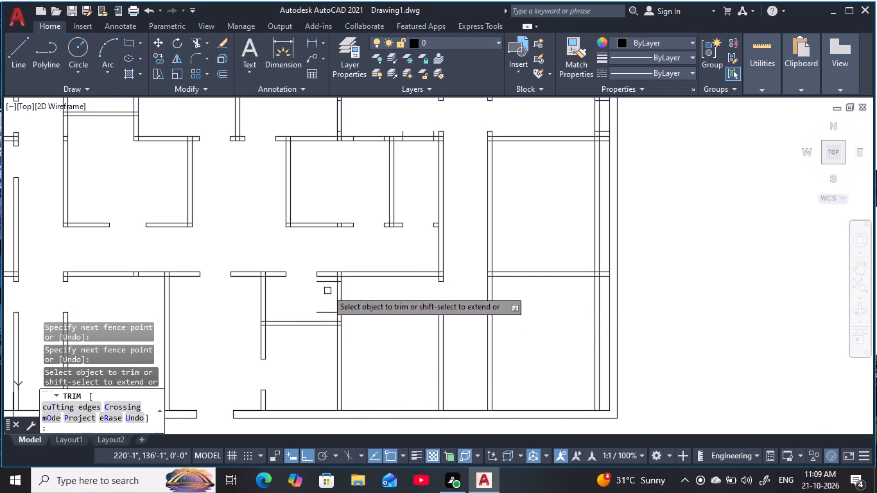
Erase the two leftover horizontal offset lines at the room's west partition.
{"action": "scroll", "coordinate": [325, 286], "scroll_direction": "up", "scroll_amount": 1}
{"action": "key", "text": "Escape"}
{"action": "key", "text": "Escape"}
{"action": "key", "text": "Escape"}
{"action": "left_click", "coordinate": [325, 282]}
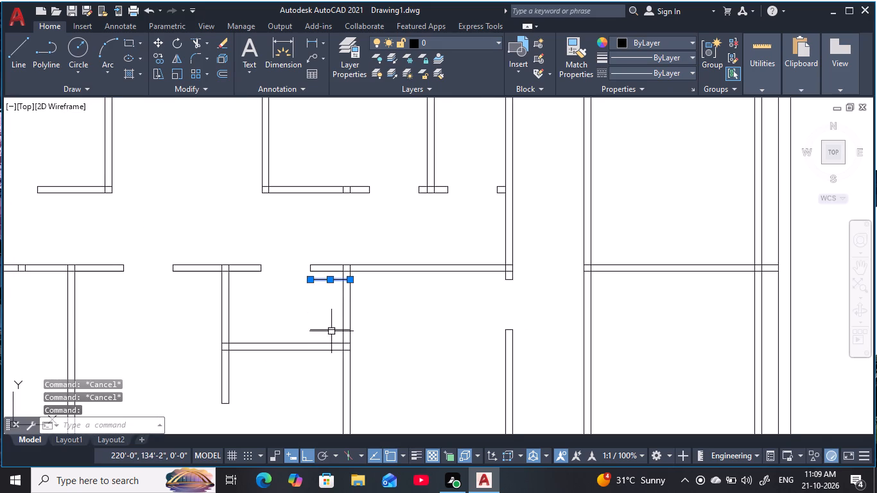
{"action": "left_click", "coordinate": [331, 331]}
{"action": "key", "text": "e"}
{"action": "key", "text": "space"}
Offset the lower face line of the southeast room's north partition by 6" to the south.
{"action": "middle_click_drag", "start_coordinate": [408, 320], "coordinate": [358, 322]}
{"action": "scroll", "coordinate": [347, 318], "scroll_direction": "down", "scroll_amount": 1}
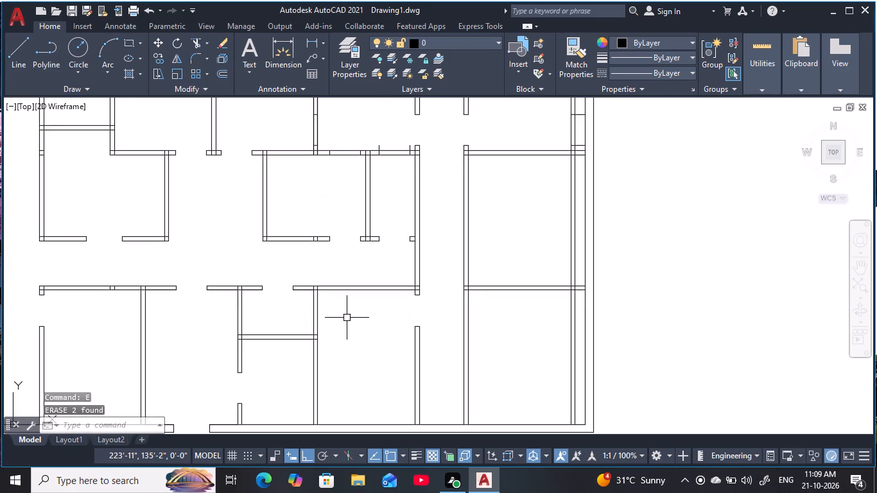
{"action": "middle_click", "coordinate": [347, 318]}
{"action": "middle_click_drag", "start_coordinate": [421, 300], "coordinate": [382, 305]}
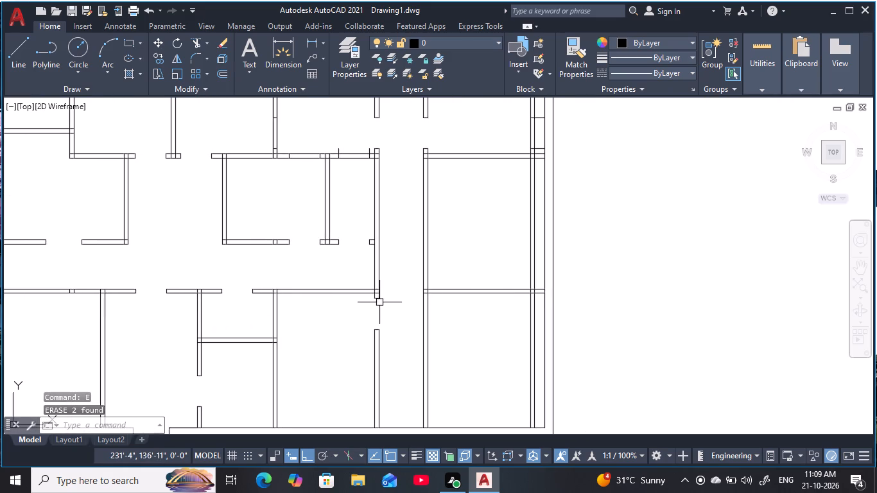
{"action": "key", "text": "Escape"}
{"action": "key", "text": "Escape"}
{"action": "key", "text": "Escape"}
{"action": "key", "text": "Escape"}
{"action": "key", "text": "o"}
{"action": "key", "text": "space"}
{"action": "type", "text": "6"}
{"action": "key", "text": "space"}
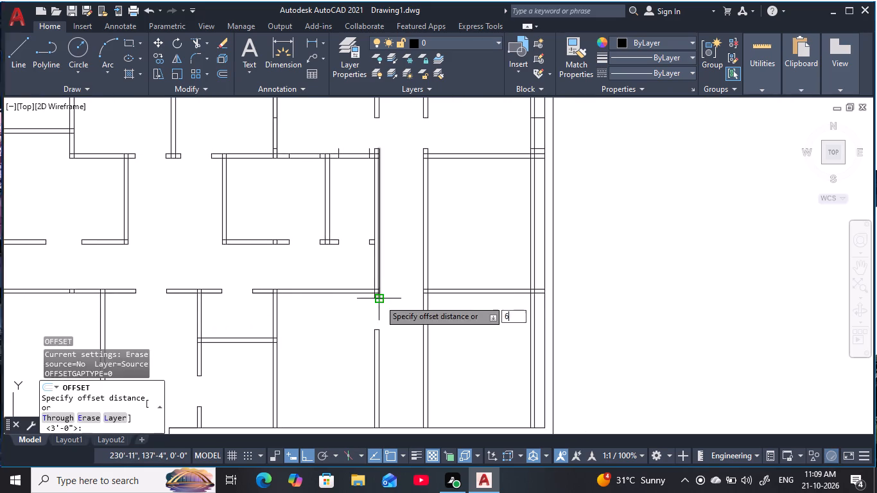
{"action": "left_click", "coordinate": [445, 295]}
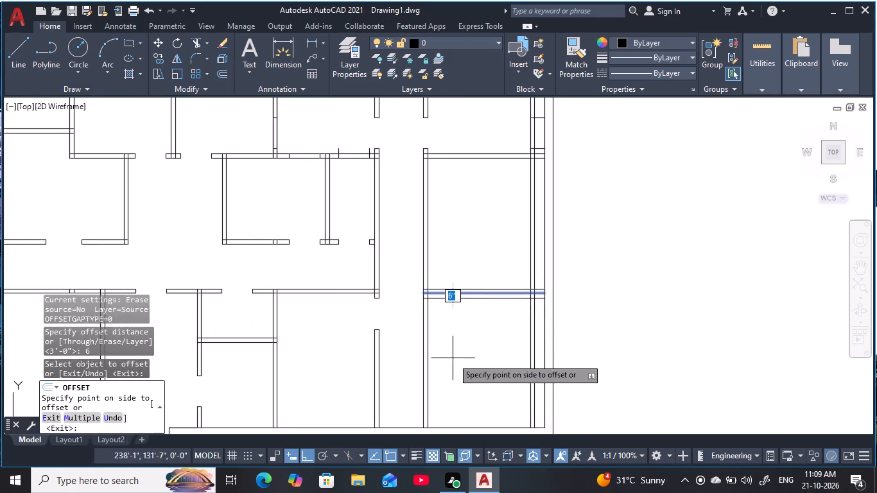
{"action": "left_click", "coordinate": [455, 365]}
{"action": "key", "text": "Escape"}
{"action": "key", "text": "Escape"}
{"action": "key", "text": "Escape"}
{"action": "key", "text": "Escape"}
Offset the new line in the southeast room by 3' to the south.
{"action": "type", "text": "o"}
{"action": "key", "text": "space"}
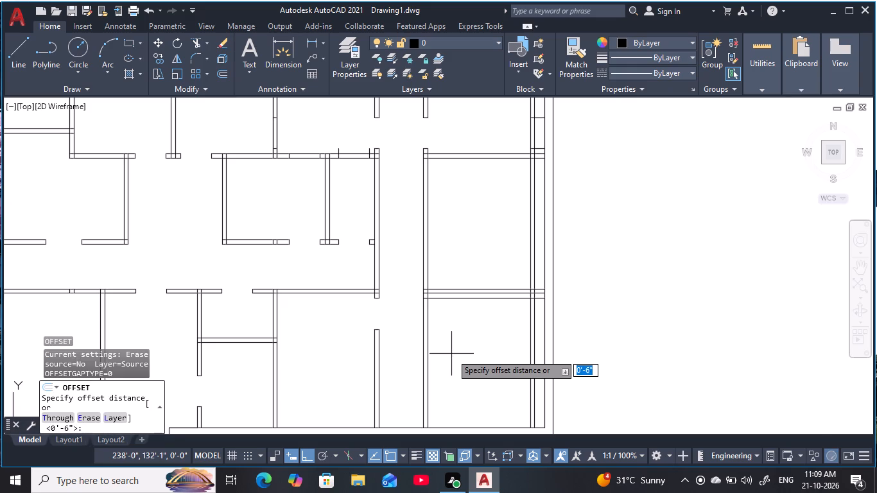
{"action": "key", "text": "3"}
{"action": "key", "text": "apostrophe"}
{"action": "key", "text": "space"}
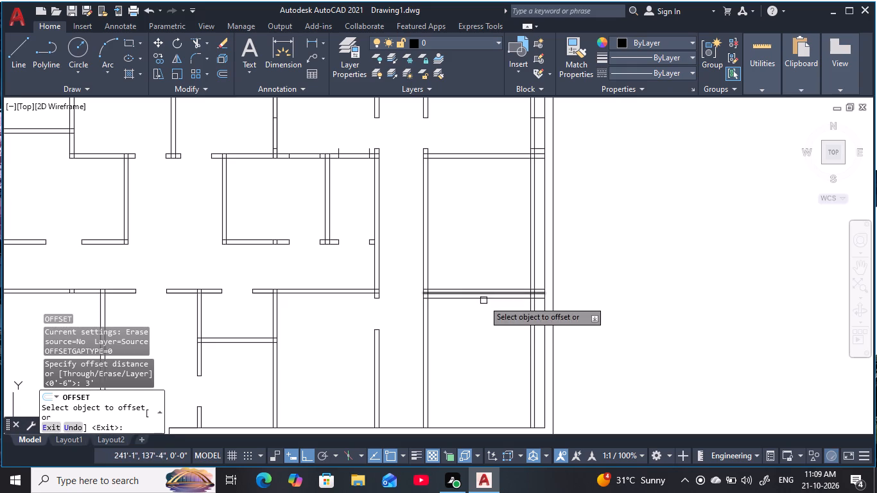
{"action": "left_click", "coordinate": [483, 300]}
{"action": "left_click", "coordinate": [481, 395]}
{"action": "key", "text": "Escape"}
{"action": "key", "text": "Escape"}
{"action": "key", "text": "Escape"}
{"action": "key", "text": "Escape"}
Trim the two offset lines inside the southeast room and cut its west partition between them to open a doorway.
{"action": "type", "text": "tr"}
{"action": "key", "text": "space"}
{"action": "key", "text": "space"}
{"action": "left_click", "coordinate": [492, 342]}
{"action": "left_click", "coordinate": [478, 297]}
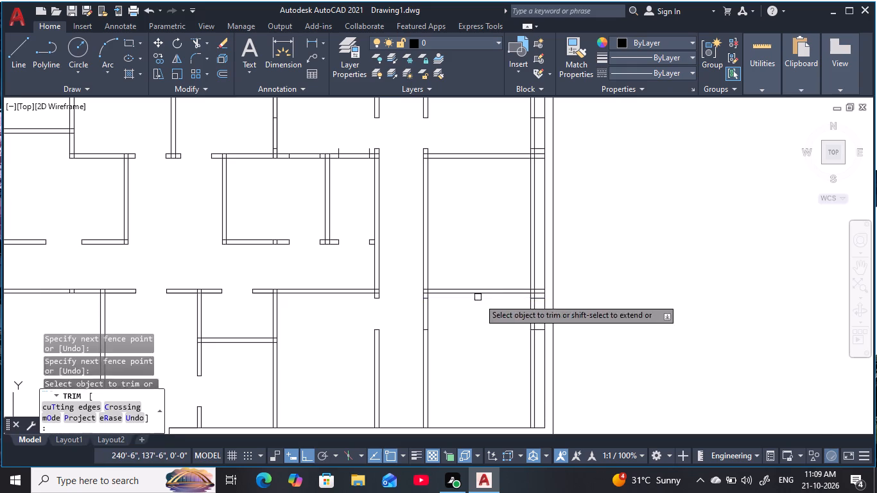
{"action": "left_click", "coordinate": [444, 324]}
{"action": "left_click", "coordinate": [412, 320]}
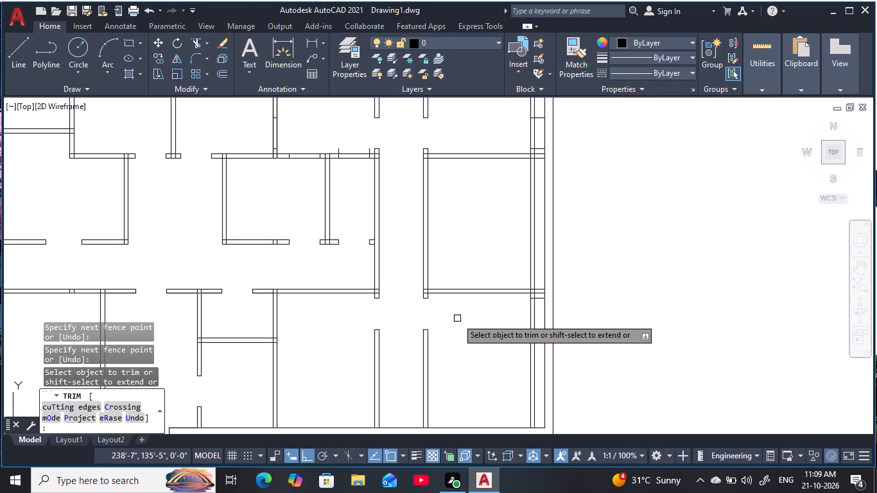
{"action": "scroll", "coordinate": [458, 320], "scroll_direction": "down", "scroll_amount": 1}
{"action": "middle_click_drag", "start_coordinate": [458, 322], "coordinate": [451, 353]}
{"action": "key", "text": "Escape"}
{"action": "key", "text": "Escape"}
{"action": "key", "text": "Escape"}
Offset the lower face line of the middle eastern room's north partition by 6" to the south.
{"action": "scroll", "coordinate": [453, 264], "scroll_direction": "up", "scroll_amount": 2}
{"action": "key", "text": "Escape"}
{"action": "middle_click", "coordinate": [453, 264]}
{"action": "key", "text": "Escape"}
{"action": "key", "text": "Escape"}
{"action": "key", "text": "Escape"}
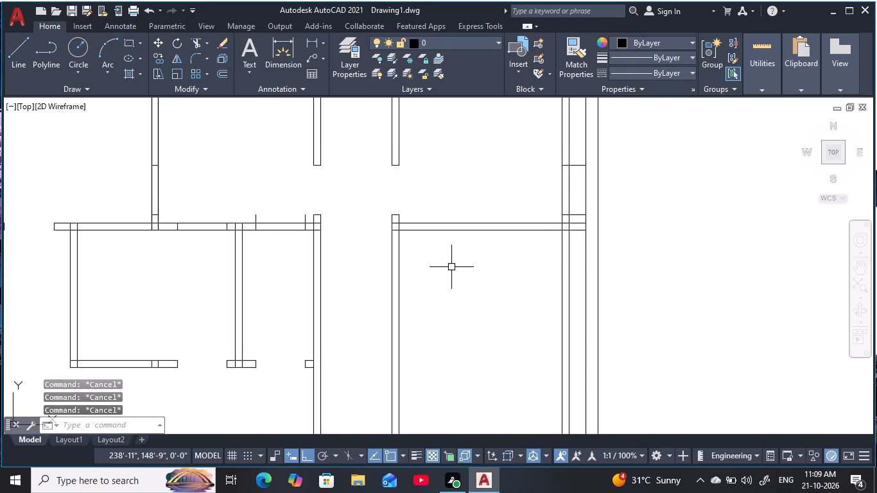
{"action": "key", "text": "o"}
{"action": "key", "text": "space"}
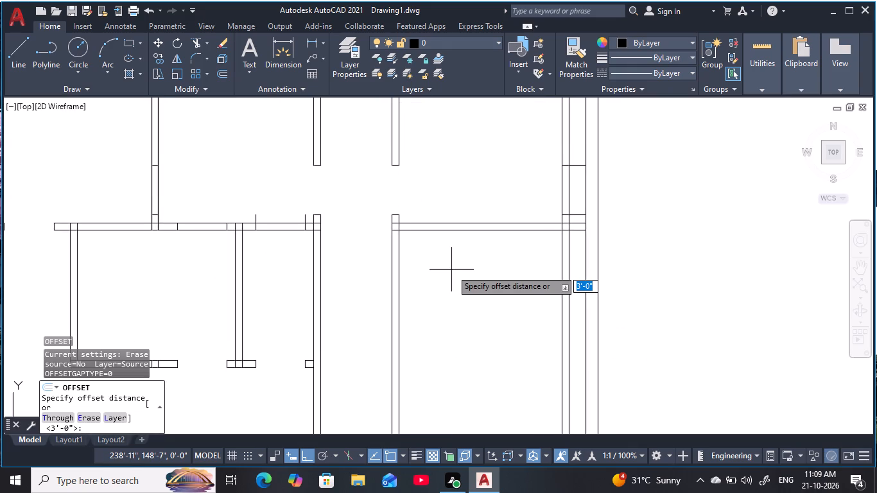
{"action": "type", "text": "6"}
{"action": "key", "text": "space"}
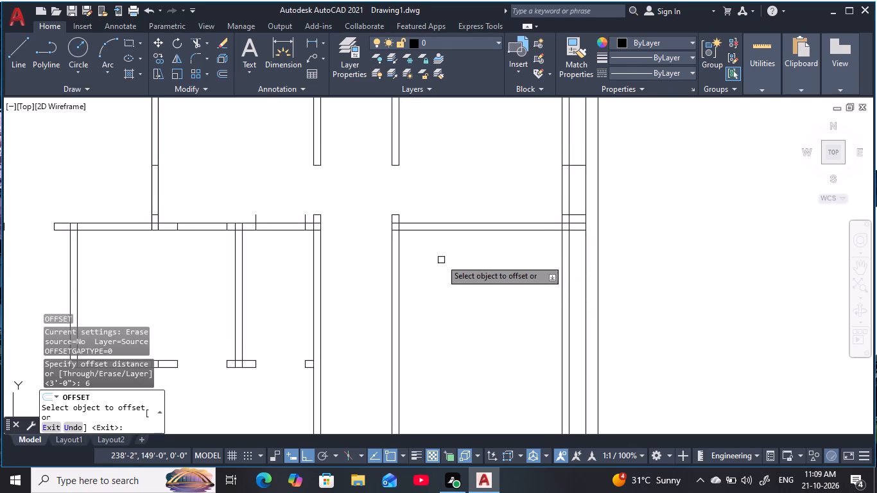
{"action": "left_click", "coordinate": [458, 233]}
{"action": "left_click", "coordinate": [473, 338]}
{"action": "key", "text": "Escape"}
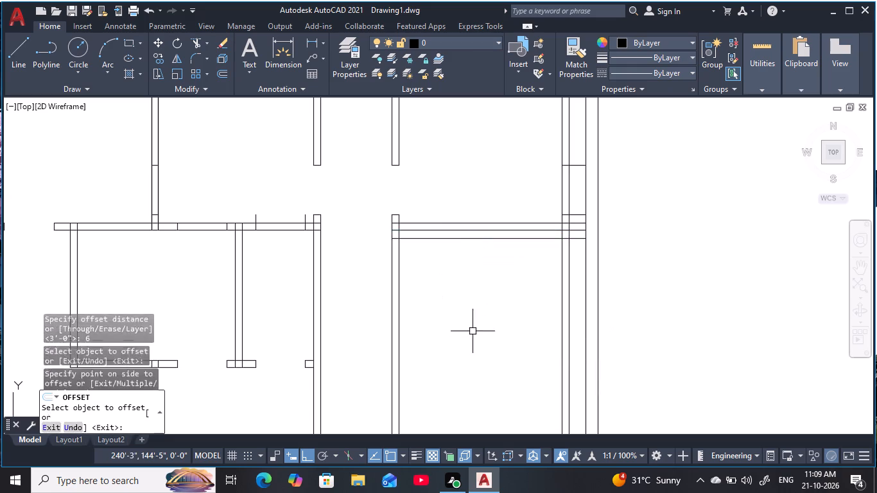
{"action": "key", "text": "Escape"}
{"action": "key", "text": "Escape"}
{"action": "key", "text": "Escape"}
Offset the new line in the middle eastern room by 3' to the south.
{"action": "type", "text": "o"}
{"action": "key", "text": "space"}
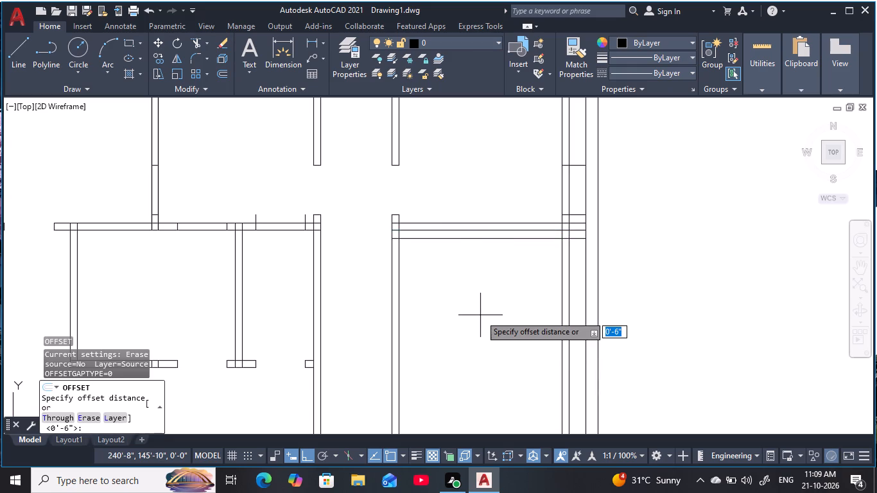
{"action": "key", "text": "3"}
{"action": "key", "text": "apostrophe"}
{"action": "key", "text": "space"}
{"action": "left_click", "coordinate": [483, 241]}
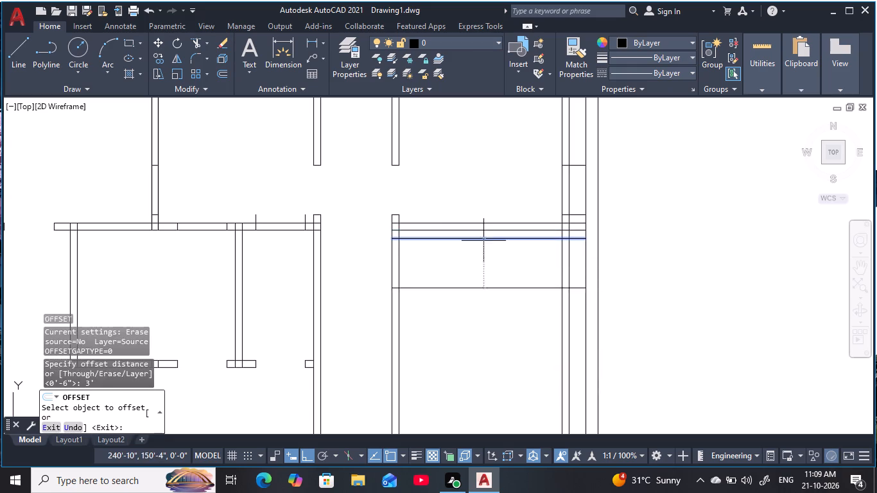
{"action": "left_click", "coordinate": [495, 377]}
{"action": "key", "text": "Escape"}
{"action": "key", "text": "Escape"}
{"action": "key", "text": "Escape"}
{"action": "key", "text": "Escape"}
Trim the two offset lines inside the middle eastern room and cut its west partition between them to open a doorway.
{"action": "key", "text": "t"}
{"action": "key", "text": "r"}
{"action": "key", "text": "space"}
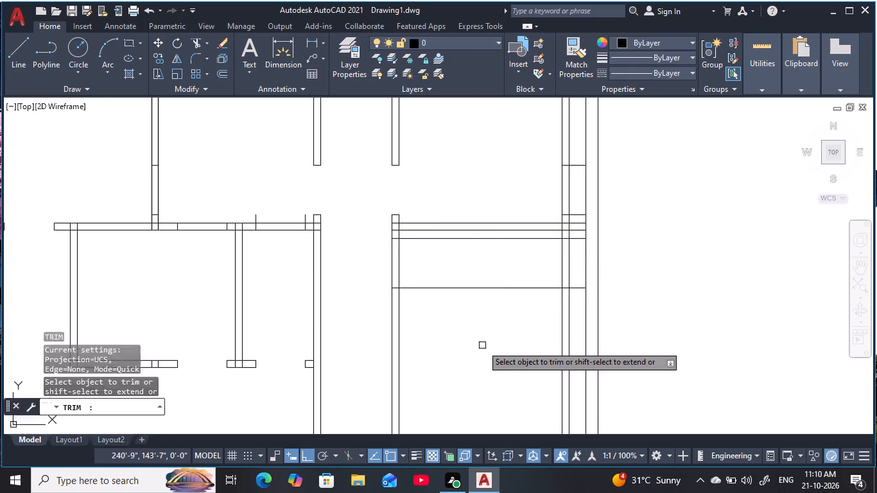
{"action": "left_click", "coordinate": [483, 341]}
{"action": "left_click", "coordinate": [473, 236]}
{"action": "left_click", "coordinate": [426, 277]}
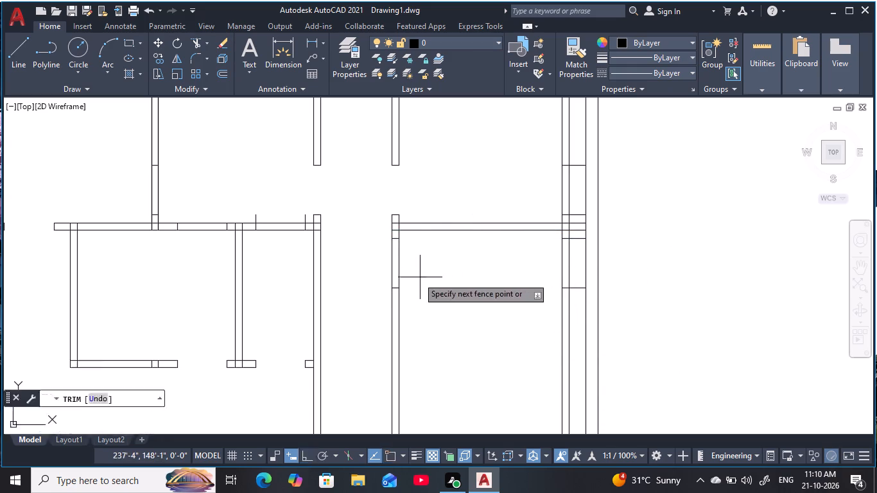
{"action": "left_click", "coordinate": [378, 273]}
{"action": "scroll", "coordinate": [426, 274], "scroll_direction": "down", "scroll_amount": 1}
{"action": "middle_click_drag", "start_coordinate": [429, 277], "coordinate": [437, 243]}
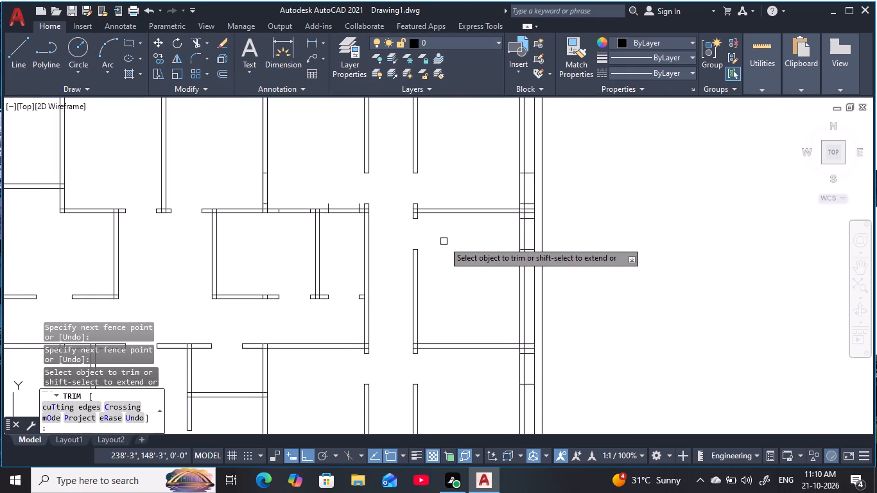
{"action": "scroll", "coordinate": [446, 236], "scroll_direction": "down", "scroll_amount": 1}
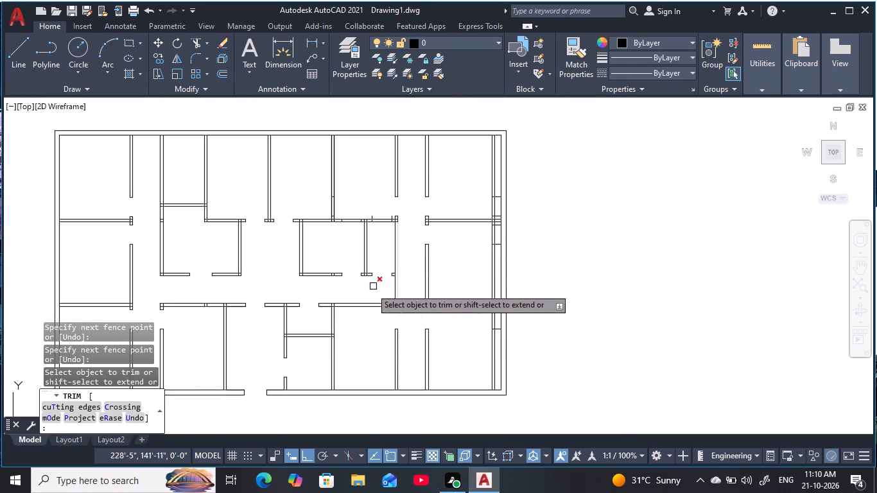
{"action": "middle_click_drag", "start_coordinate": [341, 329], "coordinate": [430, 273]}
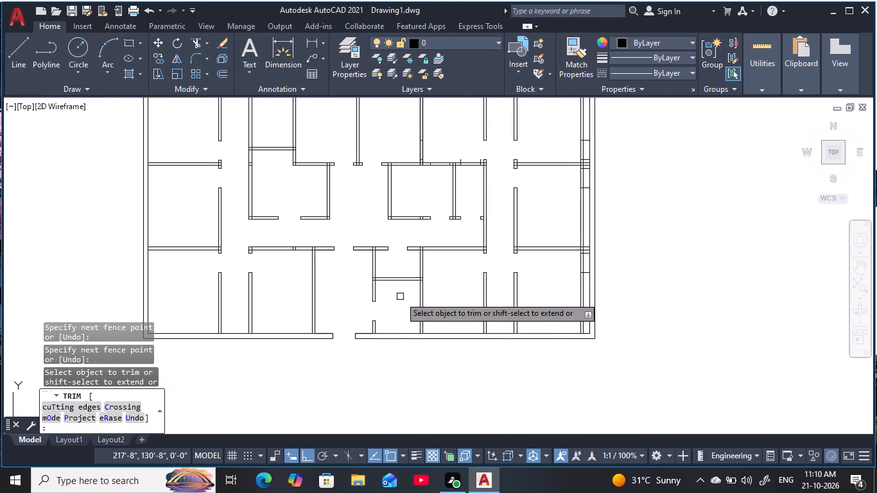
{"action": "middle_click_drag", "start_coordinate": [273, 288], "coordinate": [286, 333]}
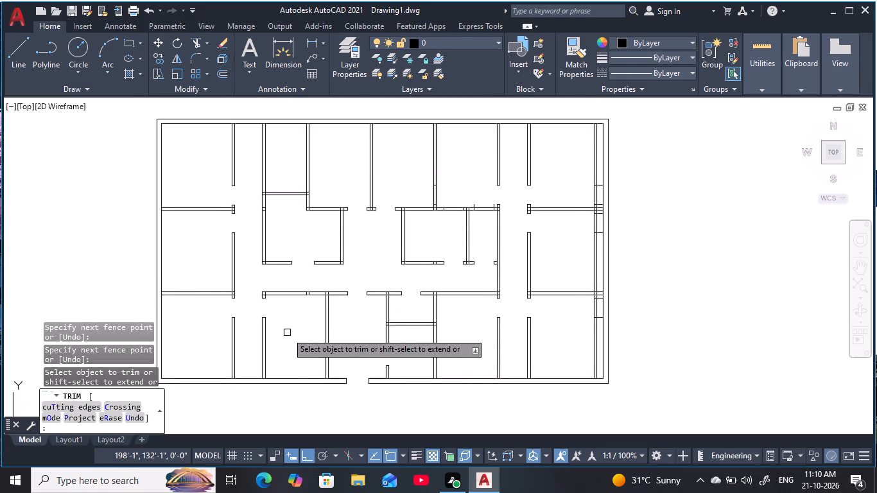
{"action": "key", "text": "Escape"}
{"action": "key", "text": "Escape"}
{"action": "key", "text": "Escape"}
{"action": "key", "text": "Escape"}
Erase the two leftover short horizontal lines beside the east outer wall in the northeast room.
{"action": "middle_click_drag", "start_coordinate": [564, 264], "coordinate": [491, 278]}
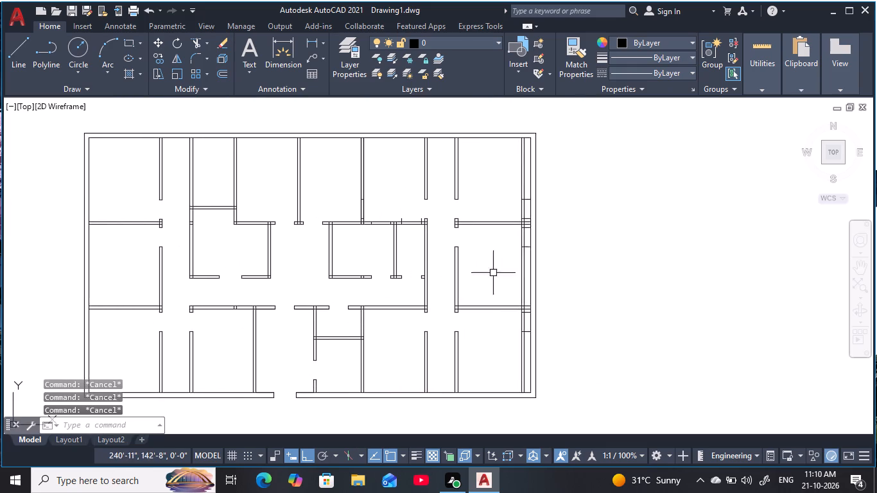
{"action": "scroll", "coordinate": [540, 232], "scroll_direction": "up", "scroll_amount": 3}
{"action": "middle_click_drag", "start_coordinate": [498, 218], "coordinate": [537, 315]}
{"action": "left_click", "coordinate": [462, 157]}
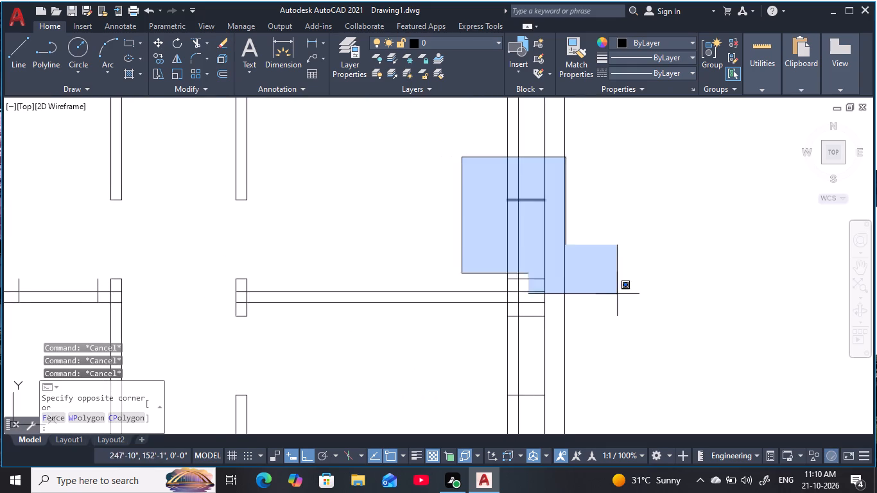
{"action": "left_click", "coordinate": [636, 282]}
{"action": "key", "text": "e"}
{"action": "key", "text": "space"}
Erase the two leftover short horizontal lines beside the east outer wall in the middle eastern room.
{"action": "scroll", "coordinate": [587, 352], "scroll_direction": "down", "scroll_amount": 1}
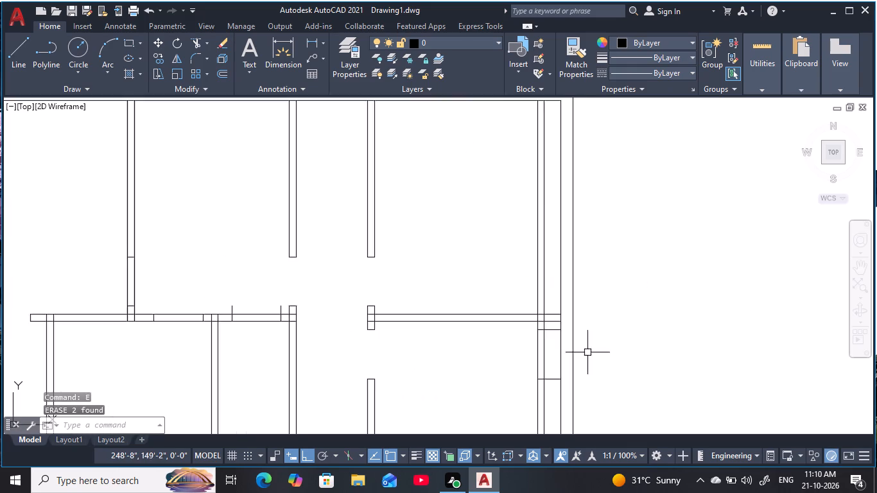
{"action": "middle_click_drag", "start_coordinate": [588, 352], "coordinate": [584, 311]}
{"action": "scroll", "coordinate": [553, 294], "scroll_direction": "up", "scroll_amount": 2}
{"action": "left_click", "coordinate": [460, 273]}
{"action": "middle_click_drag", "start_coordinate": [693, 392], "coordinate": [681, 257]}
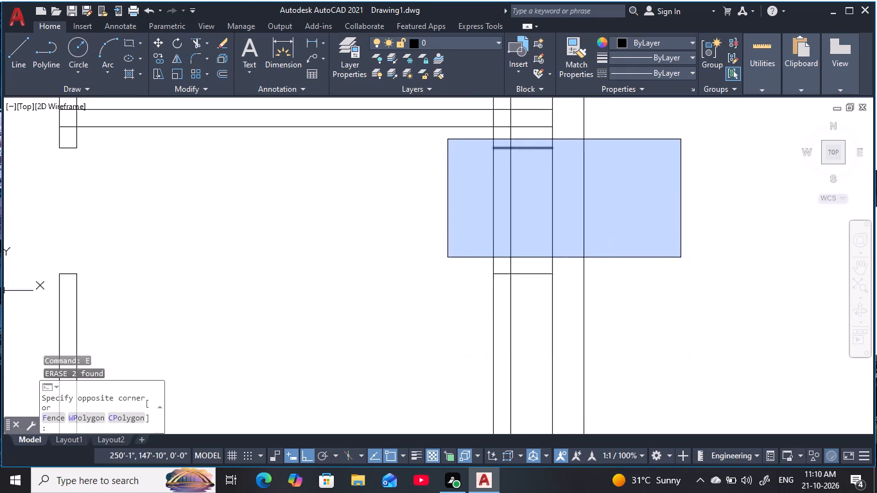
{"action": "left_click", "coordinate": [667, 277]}
{"action": "key", "text": "space"}
Erase the two leftover short horizontal lines beside the east outer wall in the southeast room.
{"action": "scroll", "coordinate": [600, 322], "scroll_direction": "down", "scroll_amount": 2}
{"action": "middle_click_drag", "start_coordinate": [602, 321], "coordinate": [613, 302]}
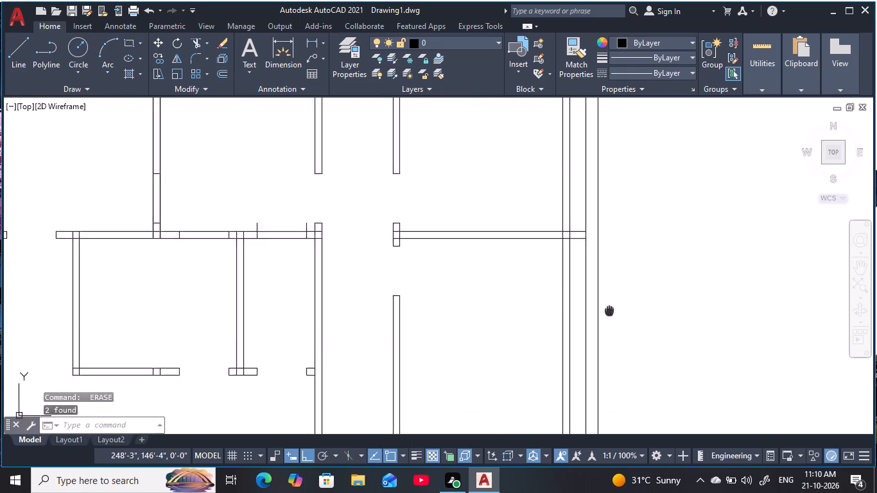
{"action": "middle_click_drag", "start_coordinate": [613, 302], "coordinate": [668, 146]}
{"action": "scroll", "coordinate": [684, 343], "scroll_direction": "down", "scroll_amount": 1}
{"action": "scroll", "coordinate": [640, 314], "scroll_direction": "up", "scroll_amount": 2}
{"action": "left_click", "coordinate": [638, 305]}
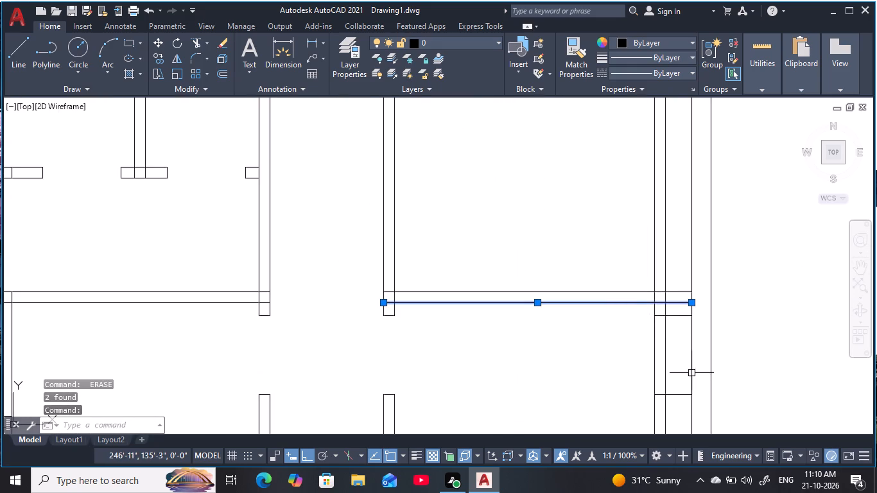
{"action": "key", "text": "Escape"}
{"action": "left_click", "coordinate": [629, 307]}
{"action": "middle_click_drag", "start_coordinate": [790, 423], "coordinate": [629, 290]}
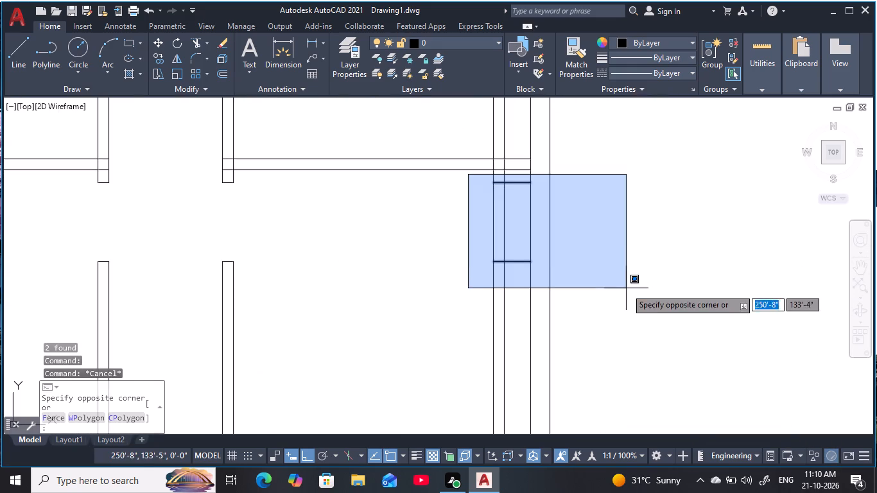
{"action": "left_click", "coordinate": [626, 288]}
{"action": "key", "text": "space"}
Erase three leftover short vertical lines along the north partition of the two central-eastern rooms: one inside the wall and two projecting above it.
{"action": "scroll", "coordinate": [346, 327], "scroll_direction": "down", "scroll_amount": 1}
{"action": "middle_click_drag", "start_coordinate": [426, 309], "coordinate": [677, 229]}
{"action": "scroll", "coordinate": [307, 289], "scroll_direction": "down", "scroll_amount": 2}
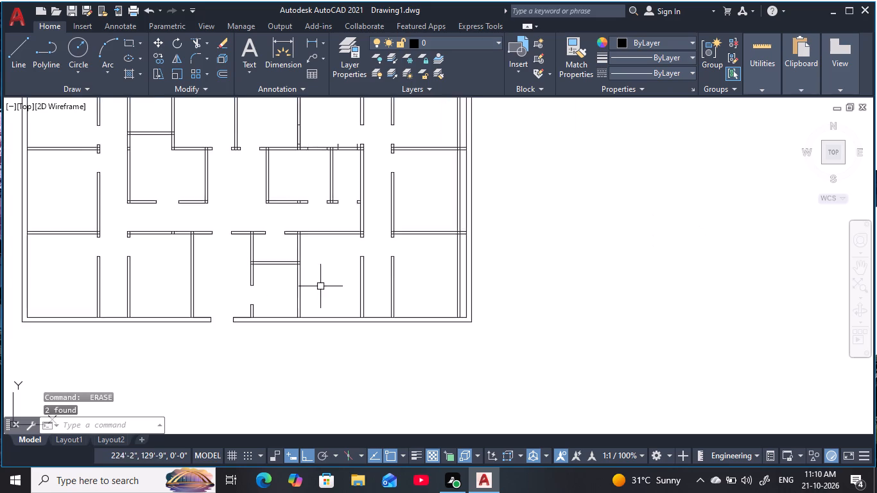
{"action": "middle_click_drag", "start_coordinate": [324, 289], "coordinate": [367, 392]}
{"action": "scroll", "coordinate": [385, 243], "scroll_direction": "up", "scroll_amount": 5}
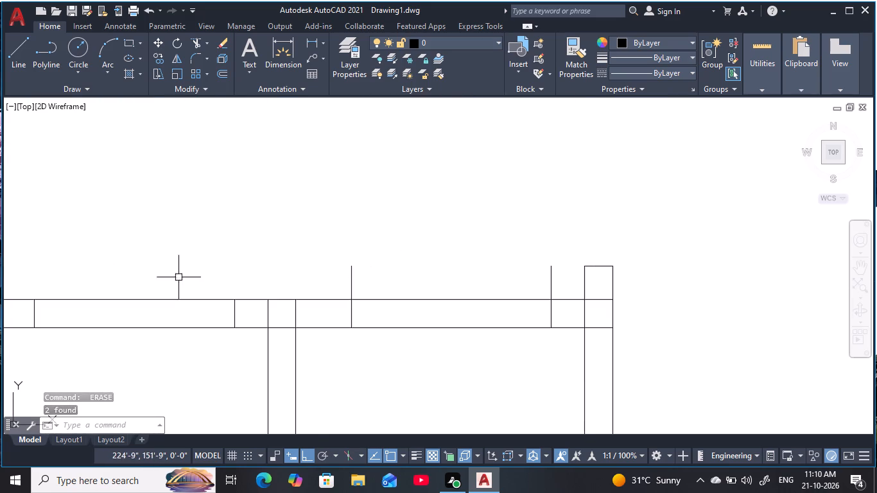
{"action": "left_click", "coordinate": [174, 279]}
{"action": "left_click", "coordinate": [508, 395]}
{"action": "key", "text": "space"}
{"action": "middle_click_drag", "start_coordinate": [485, 390], "coordinate": [492, 383]}
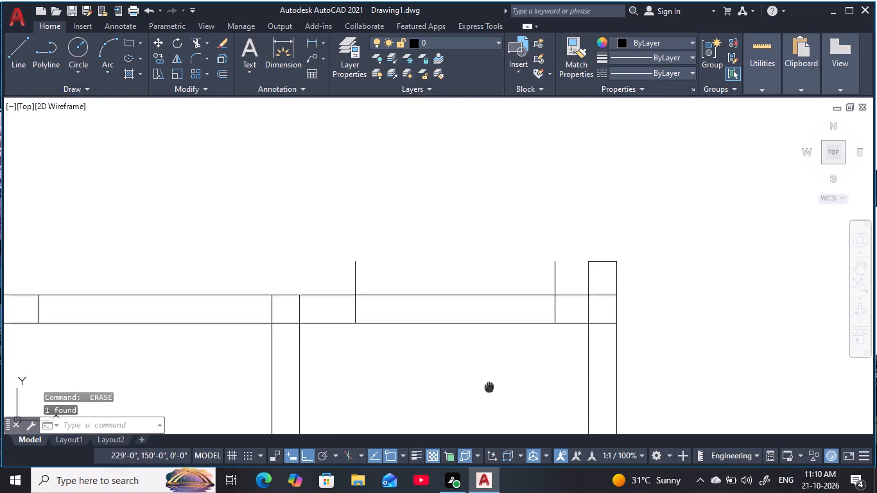
{"action": "middle_click_drag", "start_coordinate": [492, 383], "coordinate": [534, 358]}
{"action": "left_click", "coordinate": [360, 200]}
{"action": "left_click", "coordinate": [658, 344]}
{"action": "key", "text": "space"}
Erase the three leftover short lines at and above the junction of that partition with the wall running north from it.
{"action": "scroll", "coordinate": [367, 356], "scroll_direction": "down", "scroll_amount": 1}
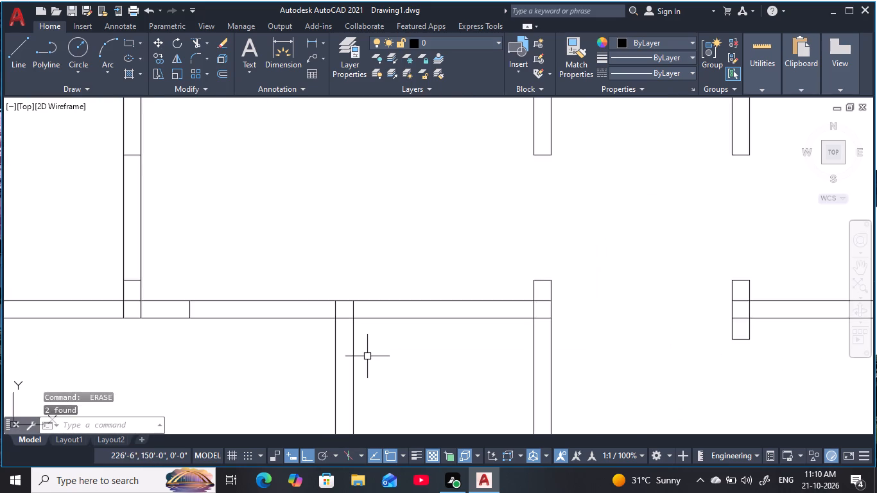
{"action": "middle_click_drag", "start_coordinate": [384, 355], "coordinate": [684, 273]}
{"action": "middle_click_drag", "start_coordinate": [478, 212], "coordinate": [508, 275]}
{"action": "left_click_drag", "start_coordinate": [386, 222], "coordinate": [395, 234]}
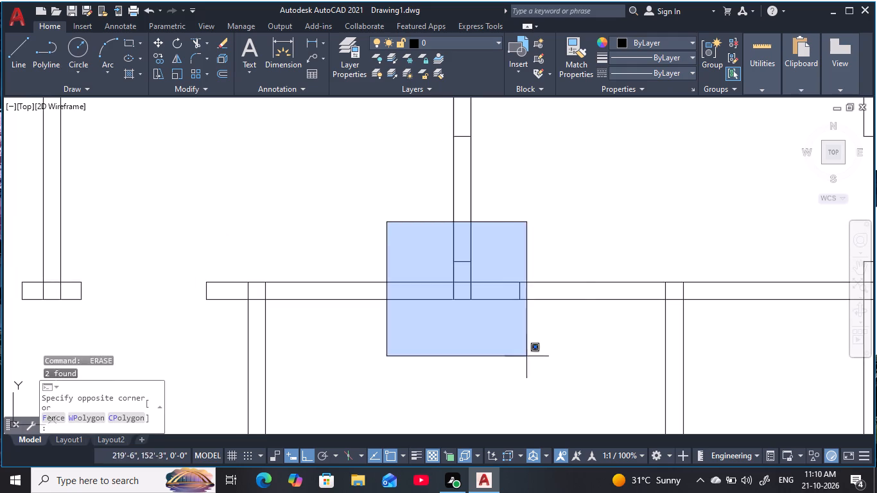
{"action": "left_click", "coordinate": [586, 390]}
{"action": "key", "text": "space"}
{"action": "middle_click_drag", "start_coordinate": [541, 273], "coordinate": [570, 451]}
{"action": "left_click", "coordinate": [421, 234]}
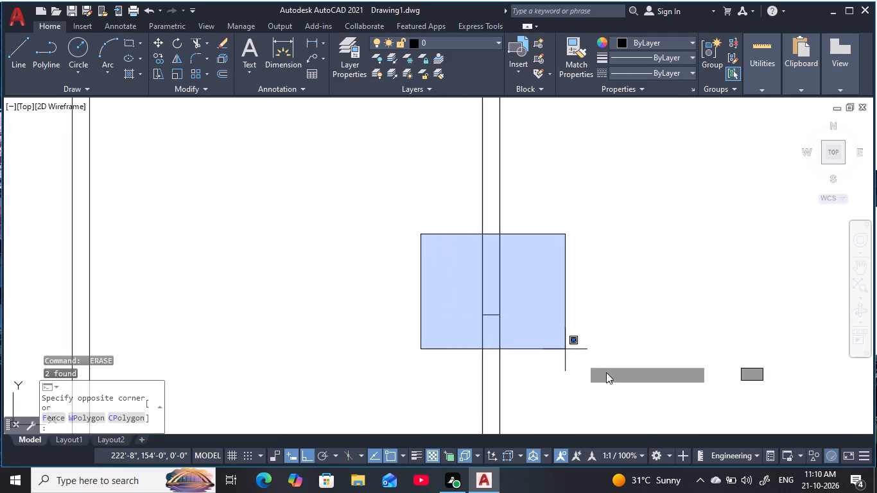
{"action": "left_click", "coordinate": [607, 372]}
{"action": "key", "text": "space"}
{"action": "left_click", "coordinate": [568, 359]}
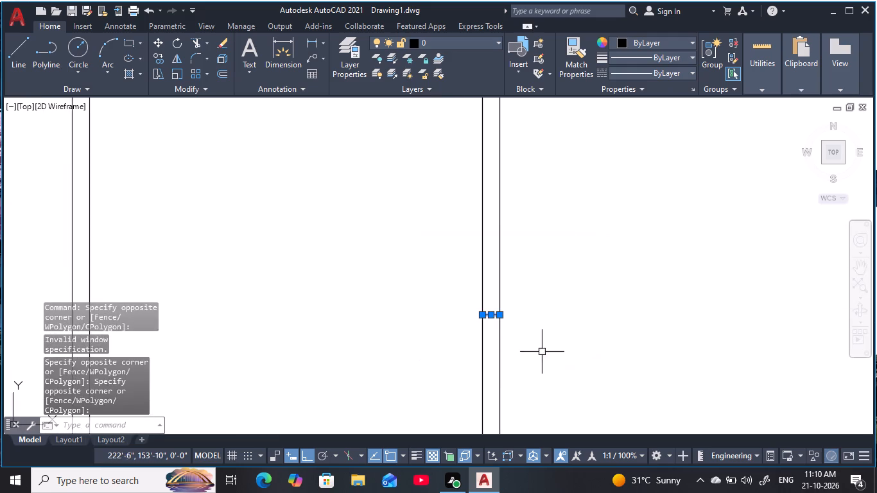
{"action": "key", "text": "space"}
Erase the two leftover short lines inside the west corridor's east wall, level with the partition between the northwest and middle western rooms.
{"action": "scroll", "coordinate": [435, 339], "scroll_direction": "down", "scroll_amount": 3}
{"action": "middle_click_drag", "start_coordinate": [456, 331], "coordinate": [729, 252]}
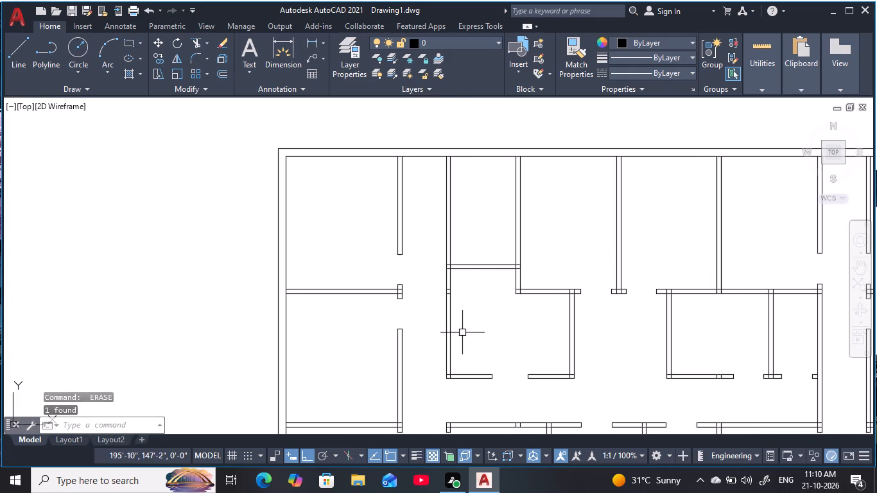
{"action": "left_click", "coordinate": [437, 281]}
{"action": "left_click", "coordinate": [492, 325]}
{"action": "key", "text": "space"}
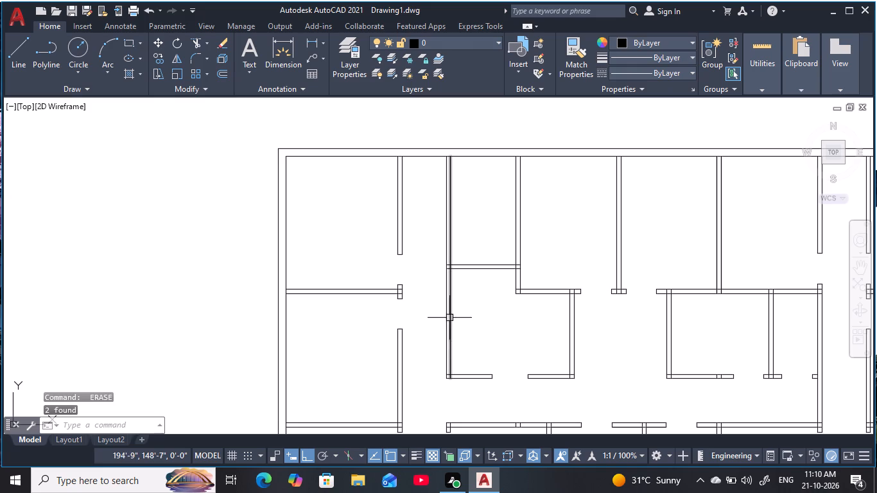
Erase the two leftover short vertical lines inside the south wall of the central corridor, above the southwest-central room.
{"action": "middle_click_drag", "start_coordinate": [536, 328], "coordinate": [428, 198]}
{"action": "left_click", "coordinate": [376, 285]}
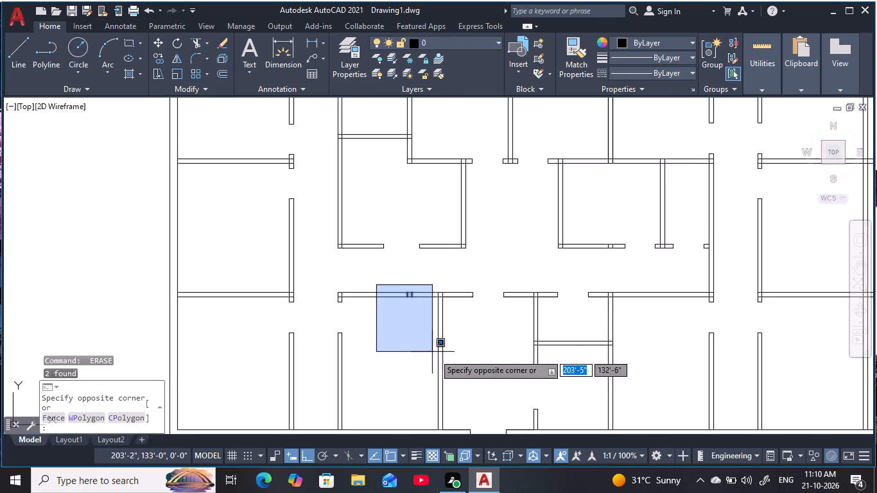
{"action": "left_click", "coordinate": [437, 358]}
{"action": "key", "text": "space"}
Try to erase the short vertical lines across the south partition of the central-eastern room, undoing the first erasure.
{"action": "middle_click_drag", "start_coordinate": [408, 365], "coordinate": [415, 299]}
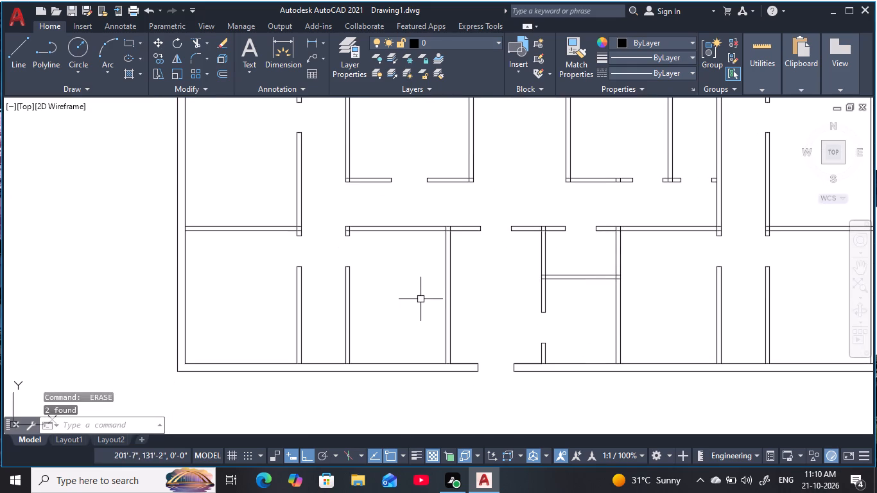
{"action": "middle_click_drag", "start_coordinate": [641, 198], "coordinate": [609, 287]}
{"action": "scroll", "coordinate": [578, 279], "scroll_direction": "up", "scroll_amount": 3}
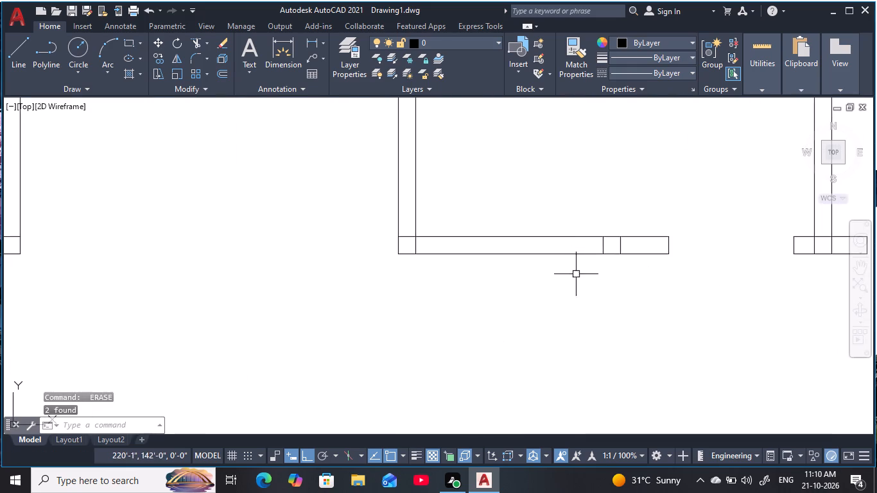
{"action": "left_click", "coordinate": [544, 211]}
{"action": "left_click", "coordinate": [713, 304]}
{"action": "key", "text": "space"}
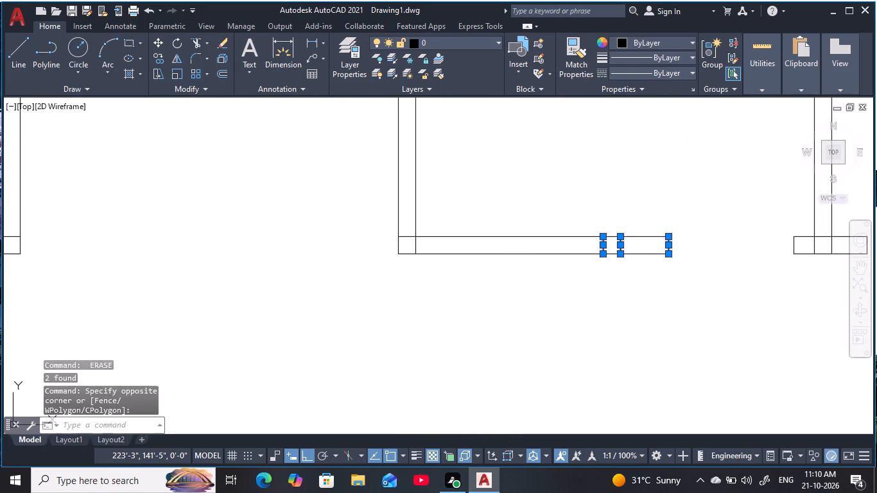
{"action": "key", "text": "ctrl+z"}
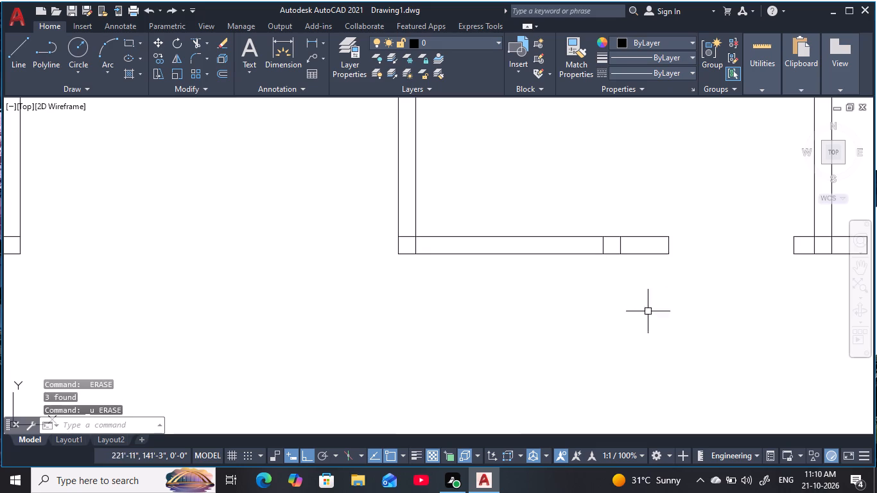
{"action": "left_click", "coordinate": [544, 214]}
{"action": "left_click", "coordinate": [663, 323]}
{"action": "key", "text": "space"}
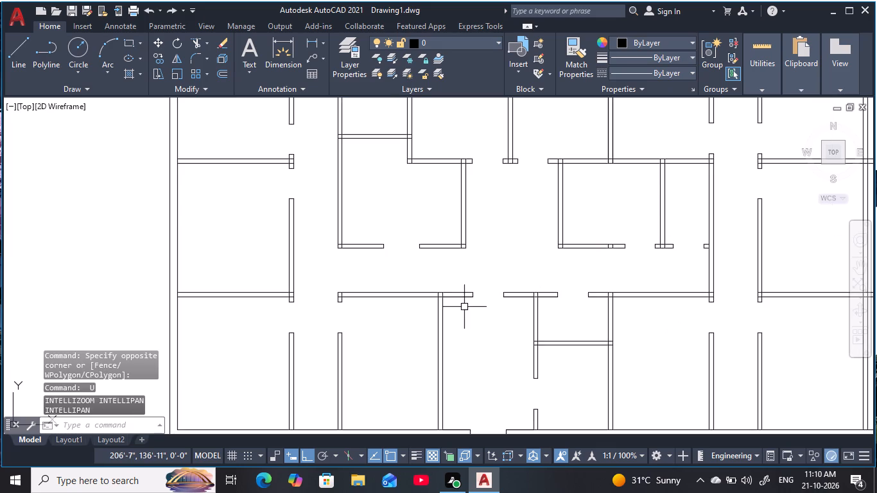
Trim the overlapping lines where the partition between the middle western and southwest rooms meets the west corridor wall, opening the T-junction.
{"action": "scroll", "coordinate": [491, 308], "scroll_direction": "down", "scroll_amount": 2}
{"action": "middle_click_drag", "start_coordinate": [499, 319], "coordinate": [485, 281]}
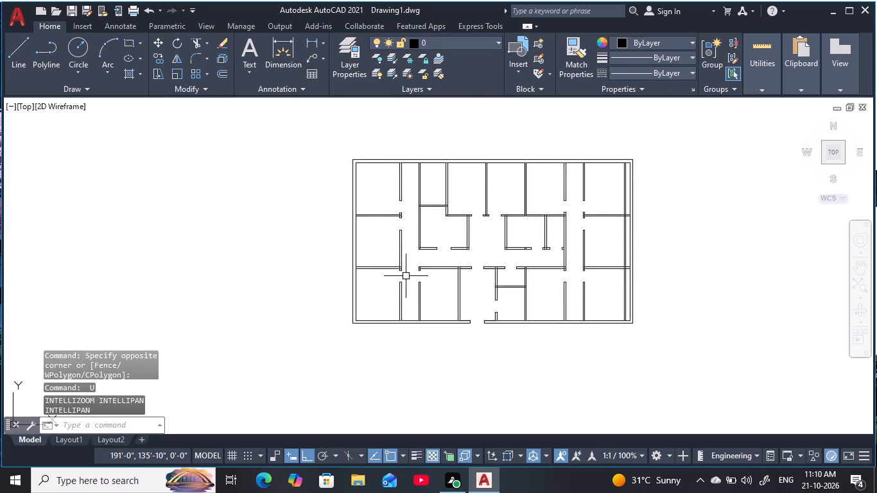
{"action": "scroll", "coordinate": [406, 270], "scroll_direction": "up", "scroll_amount": 3}
{"action": "middle_click_drag", "start_coordinate": [406, 270], "coordinate": [432, 359]}
{"action": "scroll", "coordinate": [406, 363], "scroll_direction": "up", "scroll_amount": 4}
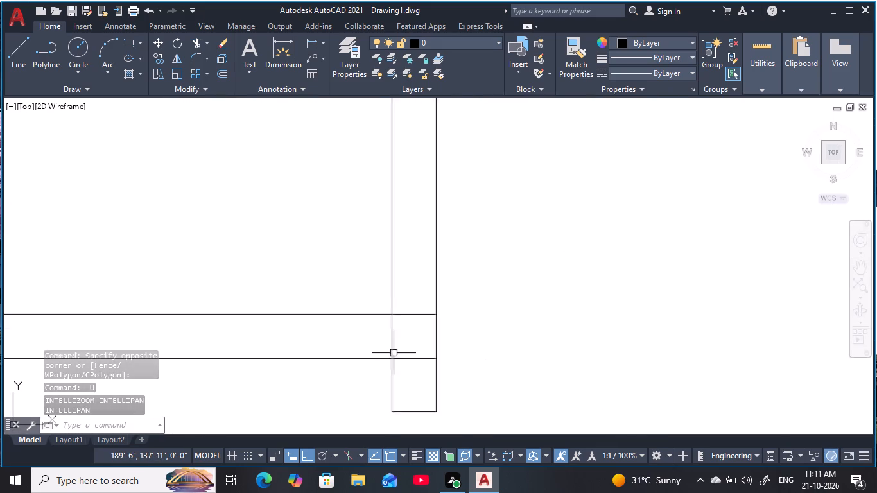
{"action": "scroll", "coordinate": [394, 353], "scroll_direction": "up", "scroll_amount": 1}
{"action": "middle_click", "coordinate": [395, 353]}
{"action": "key", "text": "Escape"}
{"action": "key", "text": "Escape"}
{"action": "key", "text": "Escape"}
{"action": "key", "text": "Escape"}
{"action": "type", "text": "tr"}
{"action": "key", "text": "space"}
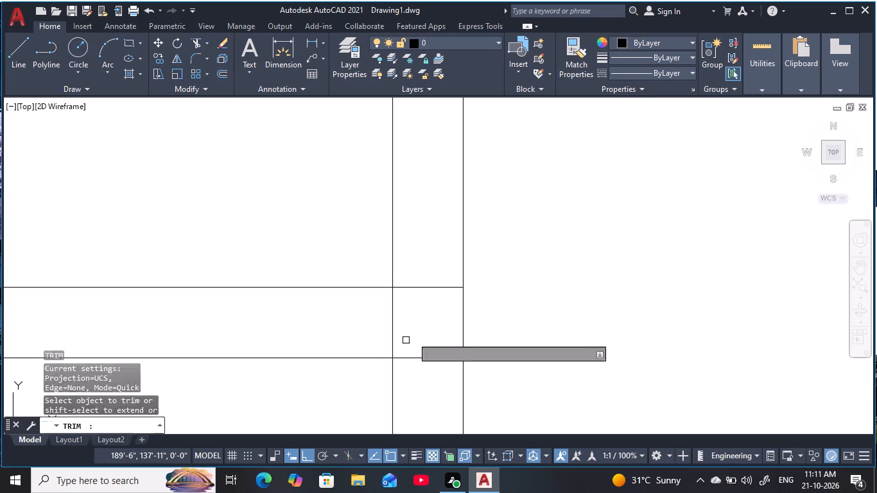
{"action": "left_click", "coordinate": [442, 270]}
{"action": "left_click", "coordinate": [438, 392]}
{"action": "left_click", "coordinate": [409, 329]}
{"action": "left_click", "coordinate": [368, 327]}
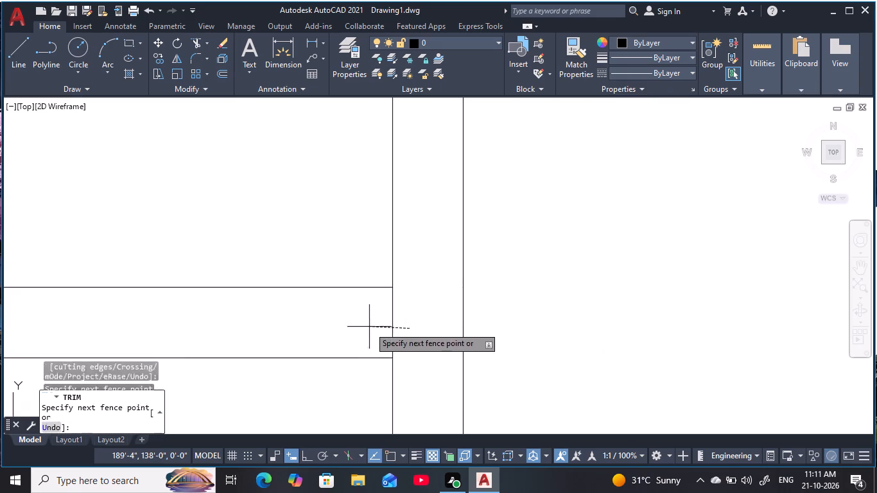
Trim the overlapping lines where the partition between the northwest and middle western rooms meets the west corridor wall.
{"action": "scroll", "coordinate": [378, 325], "scroll_direction": "down", "scroll_amount": 2}
{"action": "middle_click_drag", "start_coordinate": [381, 325], "coordinate": [395, 349]}
{"action": "scroll", "coordinate": [391, 345], "scroll_direction": "down", "scroll_amount": 4}
{"action": "middle_click_drag", "start_coordinate": [348, 288], "coordinate": [383, 459]}
{"action": "scroll", "coordinate": [430, 302], "scroll_direction": "up", "scroll_amount": 4}
{"action": "left_click", "coordinate": [429, 269]}
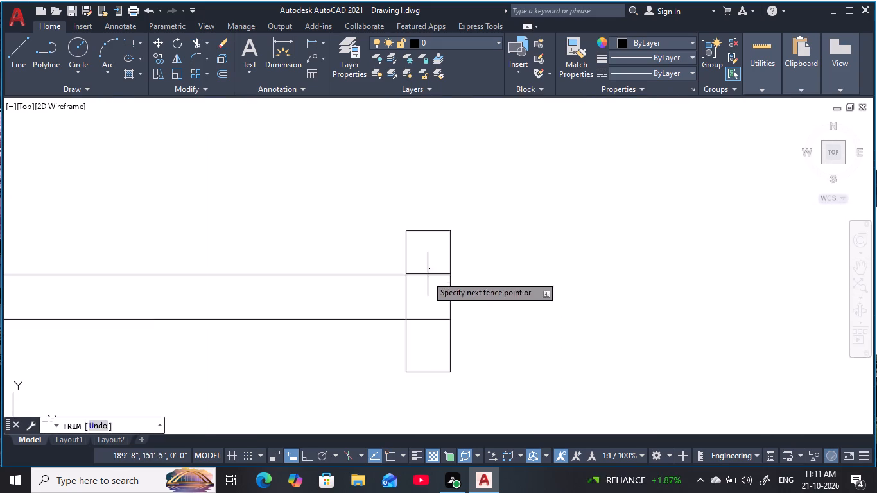
{"action": "left_click", "coordinate": [433, 328]}
{"action": "left_click", "coordinate": [417, 304]}
{"action": "left_click", "coordinate": [383, 300]}
Trim the north outer wall's inner face line where the two west corridor walls join it.
{"action": "scroll", "coordinate": [379, 299], "scroll_direction": "down", "scroll_amount": 4}
{"action": "middle_click_drag", "start_coordinate": [387, 259], "coordinate": [409, 368]}
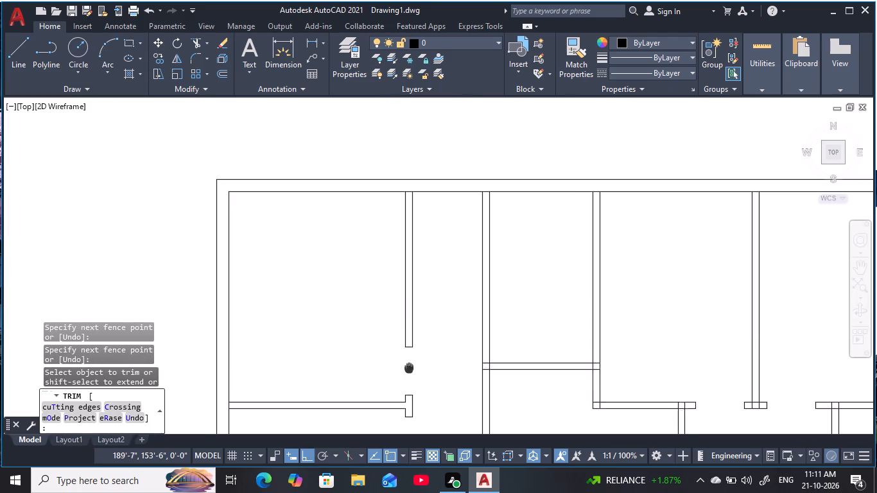
{"action": "middle_click_drag", "start_coordinate": [409, 368], "coordinate": [410, 368]}
{"action": "scroll", "coordinate": [415, 189], "scroll_direction": "up", "scroll_amount": 2}
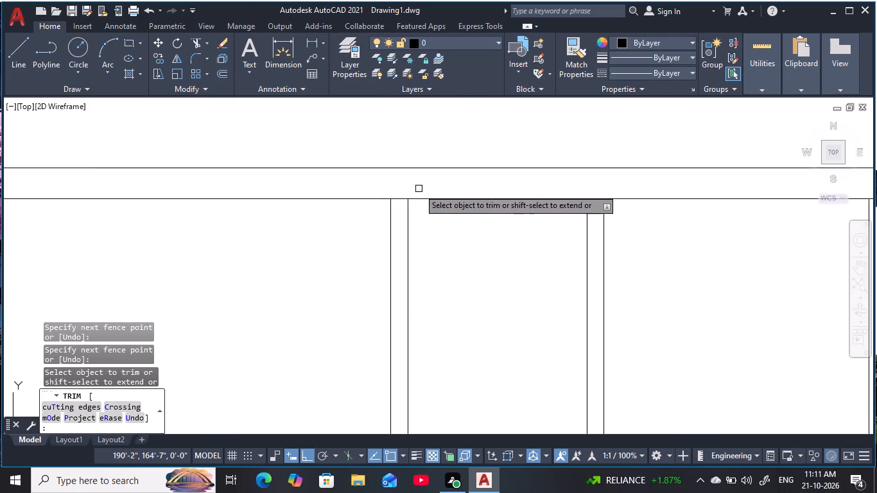
{"action": "scroll", "coordinate": [419, 189], "scroll_direction": "up", "scroll_amount": 1}
{"action": "left_click", "coordinate": [404, 199]}
{"action": "left_click", "coordinate": [383, 221]}
{"action": "middle_click_drag", "start_coordinate": [523, 340], "coordinate": [521, 338]}
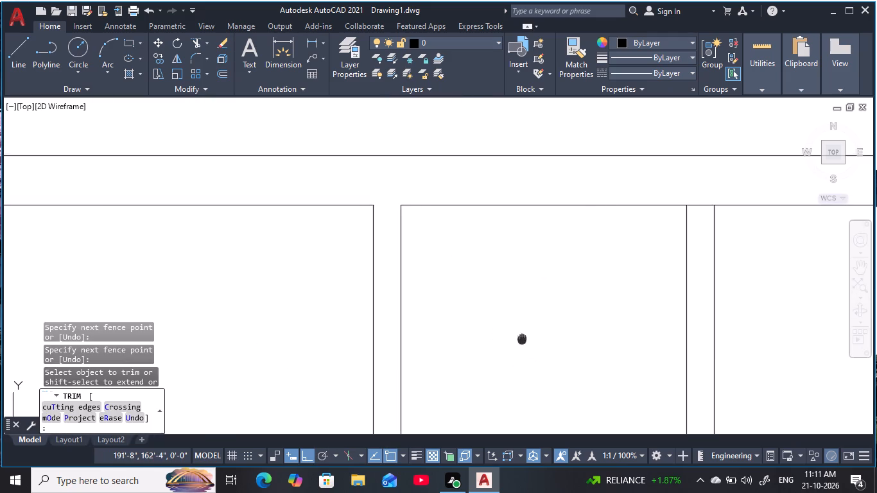
{"action": "middle_click_drag", "start_coordinate": [521, 338], "coordinate": [331, 349]}
{"action": "left_click", "coordinate": [503, 198]}
{"action": "left_click", "coordinate": [519, 239]}
Trim the overlapping lines where the small northern room's south partition meets the west corridor's east wall.
{"action": "scroll", "coordinate": [551, 314], "scroll_direction": "down", "scroll_amount": 2}
{"action": "middle_click_drag", "start_coordinate": [557, 315], "coordinate": [524, 183]}
{"action": "middle_click_drag", "start_coordinate": [530, 386], "coordinate": [489, 227]}
{"action": "scroll", "coordinate": [451, 259], "scroll_direction": "up", "scroll_amount": 4}
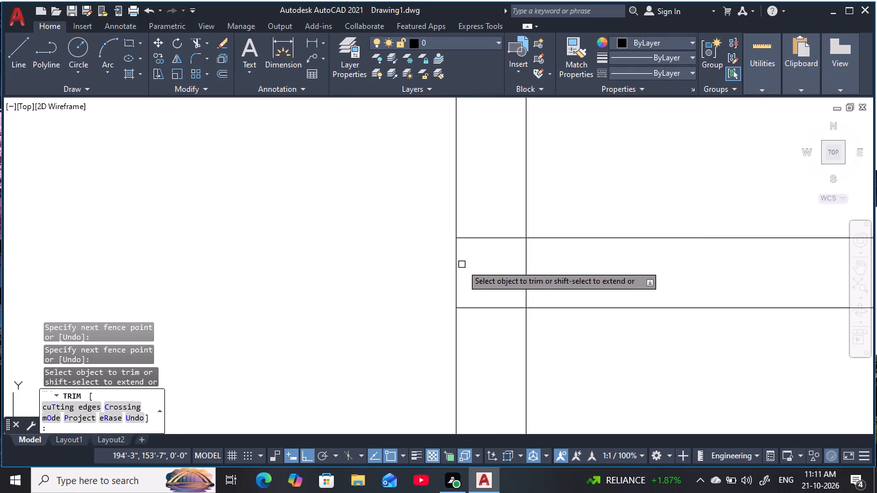
{"action": "left_click_drag", "start_coordinate": [500, 216], "coordinate": [516, 347]}
{"action": "left_click_drag", "start_coordinate": [497, 304], "coordinate": [569, 273]}
Trim the overlapping lines at the east end of the small northern room's south partition.
{"action": "scroll", "coordinate": [569, 279], "scroll_direction": "down", "scroll_amount": 3}
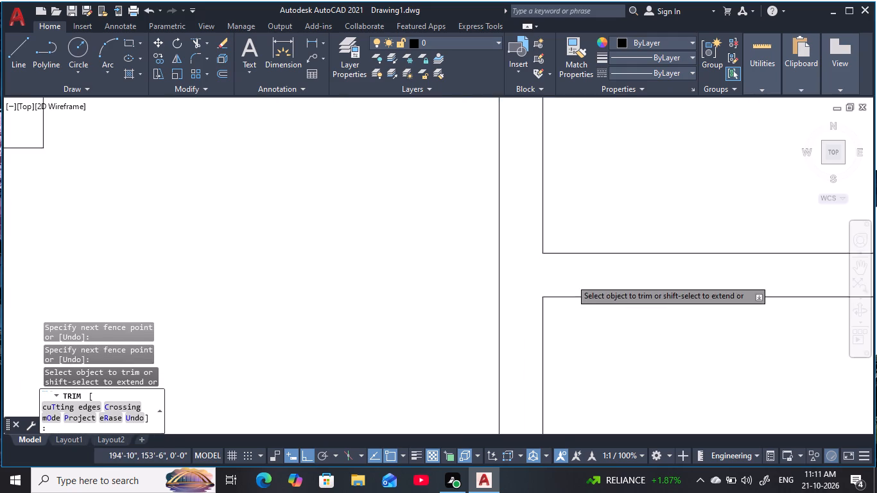
{"action": "scroll", "coordinate": [571, 280], "scroll_direction": "down", "scroll_amount": 3}
{"action": "middle_click_drag", "start_coordinate": [653, 290], "coordinate": [573, 306]}
{"action": "scroll", "coordinate": [591, 302], "scroll_direction": "up", "scroll_amount": 5}
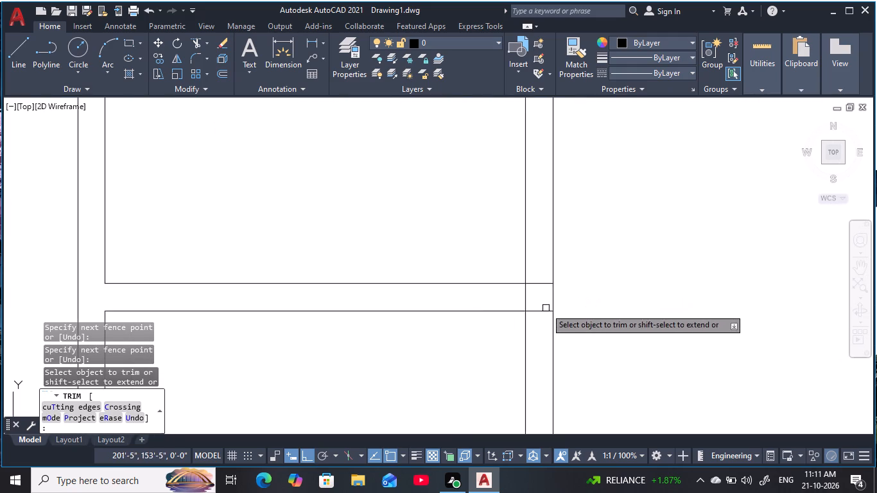
{"action": "scroll", "coordinate": [537, 311], "scroll_direction": "up", "scroll_amount": 2}
{"action": "left_click_drag", "start_coordinate": [544, 216], "coordinate": [559, 375]}
{"action": "left_click_drag", "start_coordinate": [544, 309], "coordinate": [488, 307]}
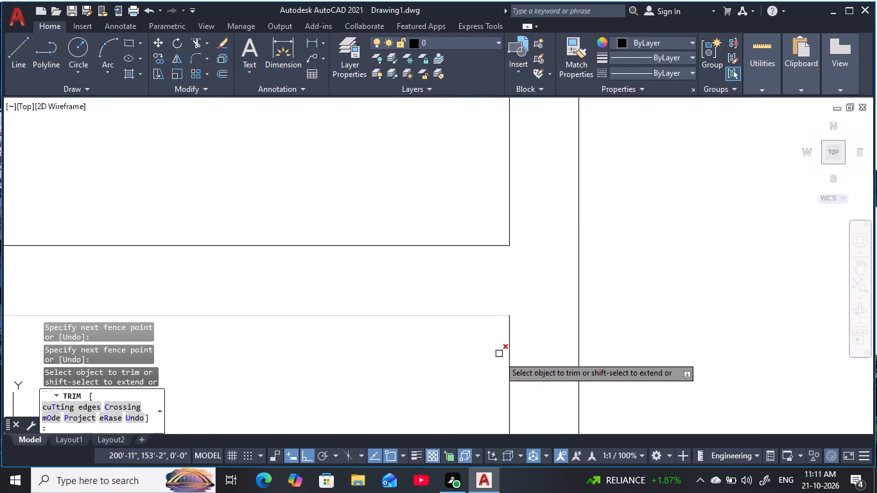
Trim the crossing lines at the L-shaped wall corner just south of that junction.
{"action": "scroll", "coordinate": [499, 379], "scroll_direction": "down", "scroll_amount": 5}
{"action": "middle_click_drag", "start_coordinate": [514, 373], "coordinate": [526, 241]}
{"action": "scroll", "coordinate": [521, 279], "scroll_direction": "up", "scroll_amount": 5}
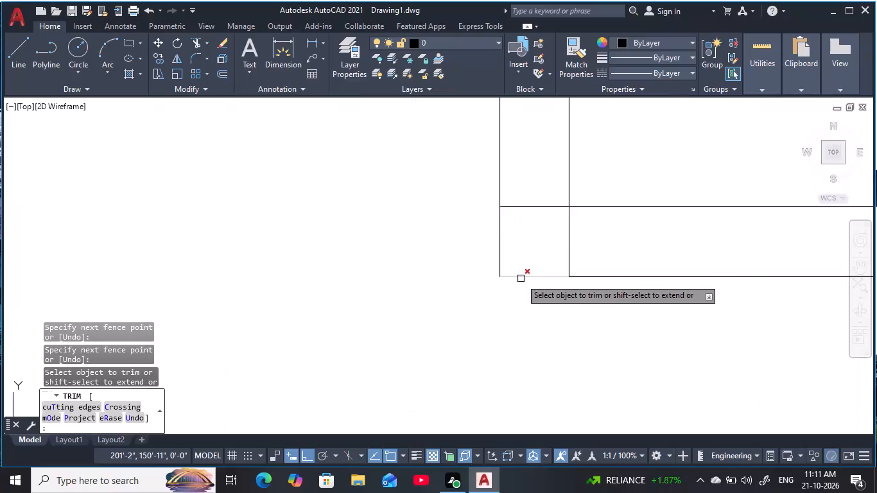
{"action": "left_click_drag", "start_coordinate": [524, 190], "coordinate": [596, 231]}
Trim the crossing lines where the east wall of the room south of the small northern room meets its north partition.
{"action": "scroll", "coordinate": [589, 270], "scroll_direction": "down", "scroll_amount": 4}
{"action": "middle_click_drag", "start_coordinate": [591, 272], "coordinate": [376, 285]}
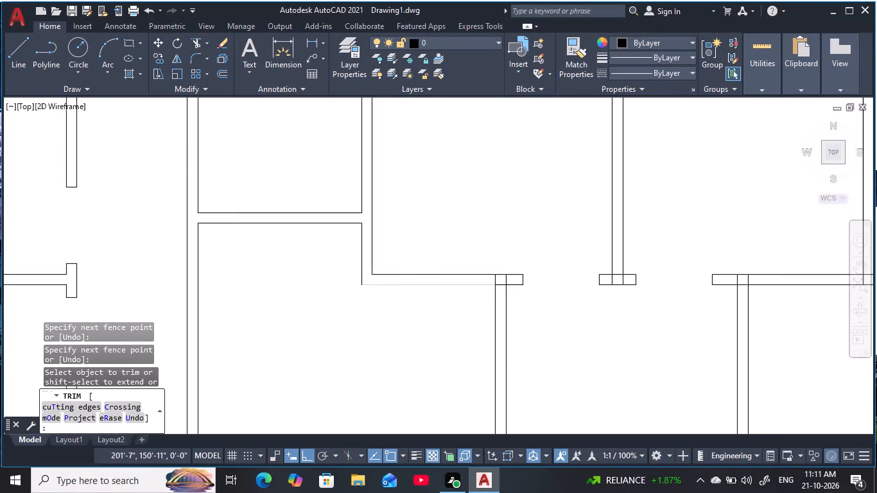
{"action": "scroll", "coordinate": [496, 284], "scroll_direction": "up", "scroll_amount": 5}
{"action": "left_click_drag", "start_coordinate": [647, 246], "coordinate": [394, 256]}
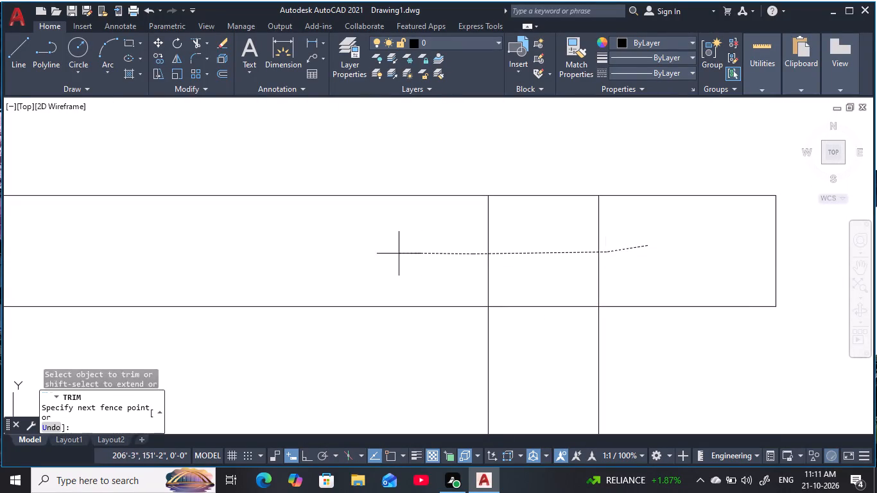
{"action": "left_click_drag", "start_coordinate": [394, 256], "coordinate": [531, 331]}
Trim the west outer wall's inner face line where the two partitions between the west rooms join it.
{"action": "scroll", "coordinate": [513, 332], "scroll_direction": "down", "scroll_amount": 6}
{"action": "middle_click_drag", "start_coordinate": [303, 298], "coordinate": [578, 234]}
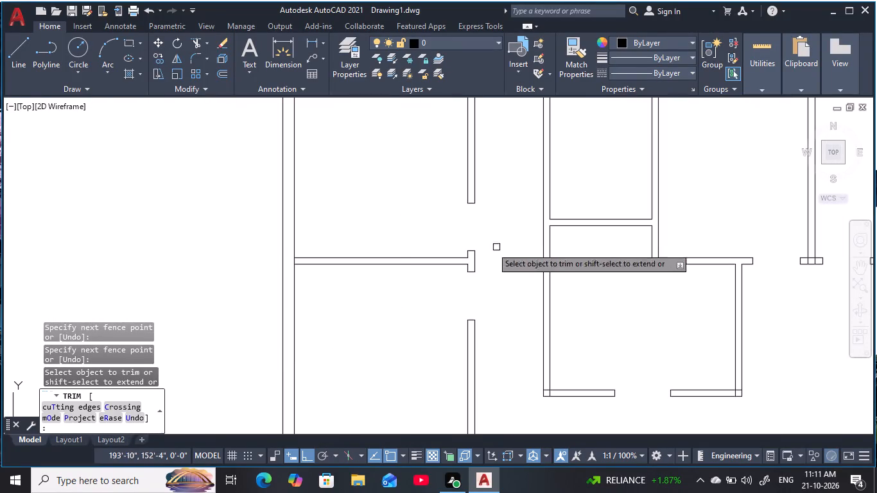
{"action": "scroll", "coordinate": [291, 259], "scroll_direction": "up", "scroll_amount": 4}
{"action": "left_click_drag", "start_coordinate": [340, 266], "coordinate": [280, 270]}
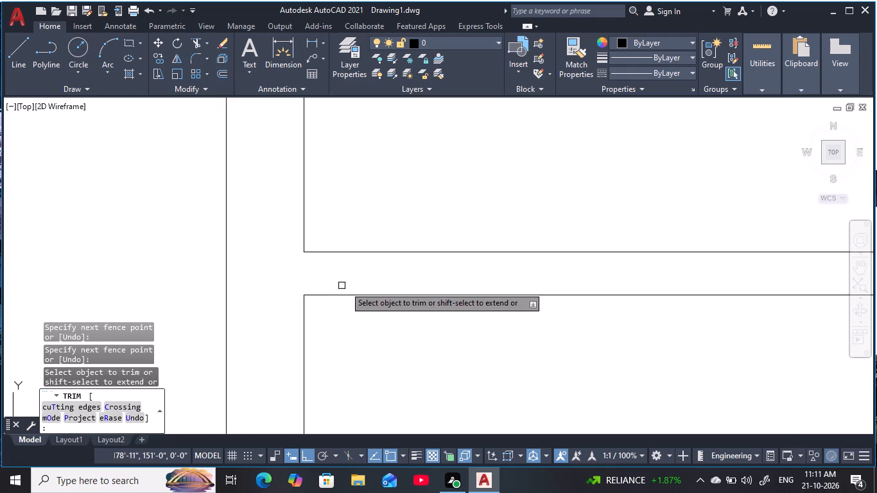
{"action": "scroll", "coordinate": [347, 289], "scroll_direction": "down", "scroll_amount": 6}
{"action": "middle_click_drag", "start_coordinate": [420, 345], "coordinate": [442, 148]}
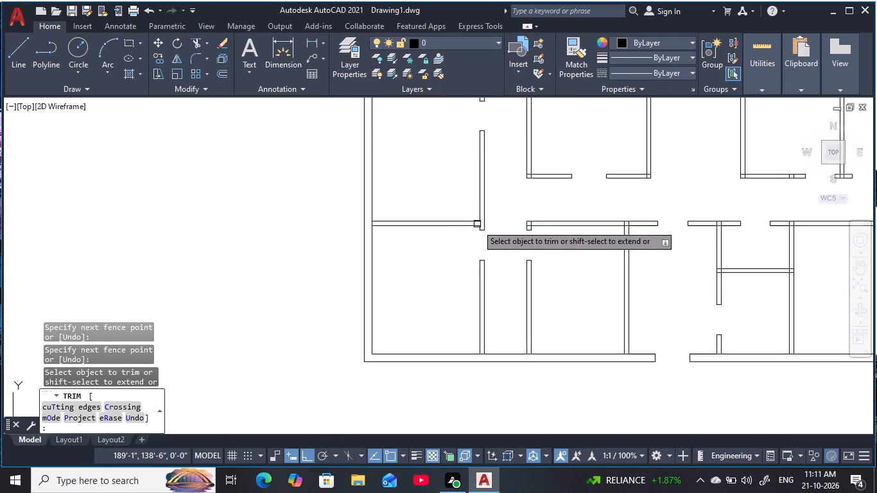
{"action": "scroll", "coordinate": [357, 227], "scroll_direction": "up", "scroll_amount": 5}
{"action": "left_click_drag", "start_coordinate": [555, 181], "coordinate": [449, 189]}
Trim the south outer wall's inner face line where the two west corridor walls join it.
{"action": "scroll", "coordinate": [510, 231], "scroll_direction": "down", "scroll_amount": 4}
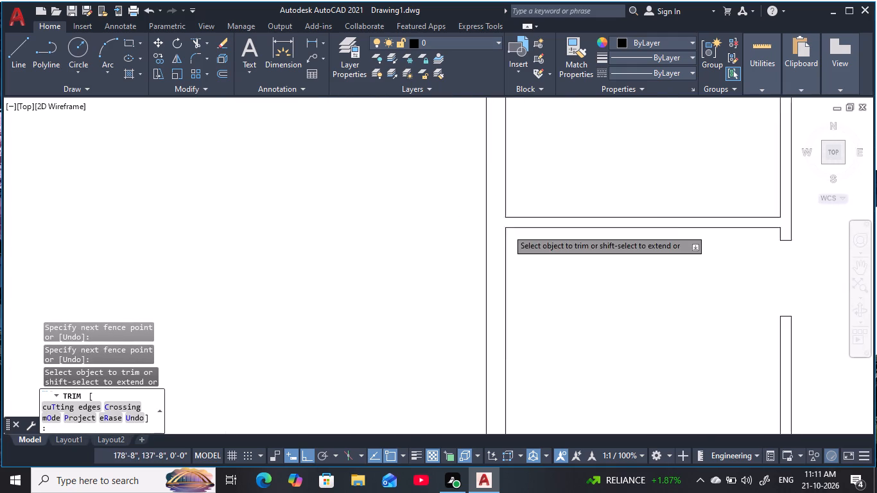
{"action": "scroll", "coordinate": [516, 239], "scroll_direction": "down", "scroll_amount": 2}
{"action": "scroll", "coordinate": [609, 279], "scroll_direction": "down", "scroll_amount": 2}
{"action": "middle_click_drag", "start_coordinate": [615, 288], "coordinate": [523, 255]}
{"action": "scroll", "coordinate": [510, 293], "scroll_direction": "up", "scroll_amount": 6}
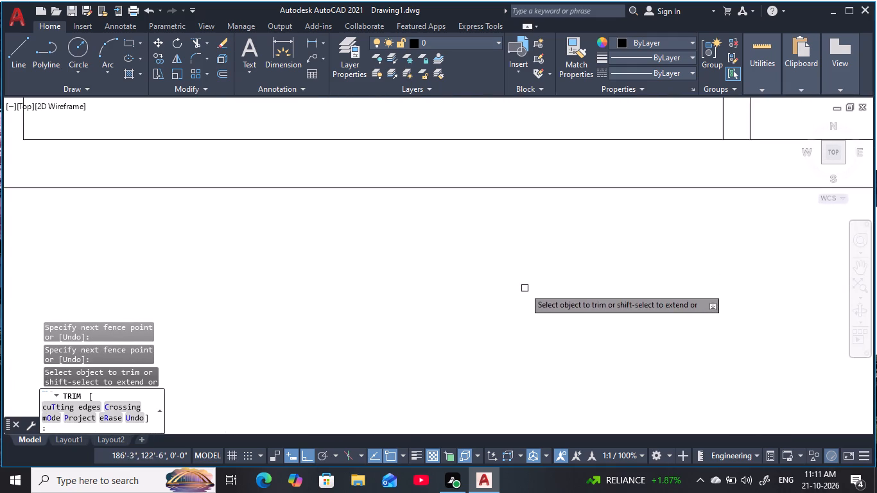
{"action": "middle_click_drag", "start_coordinate": [547, 284], "coordinate": [439, 395]}
{"action": "scroll", "coordinate": [629, 236], "scroll_direction": "up", "scroll_amount": 1}
{"action": "left_click_drag", "start_coordinate": [632, 232], "coordinate": [605, 277]}
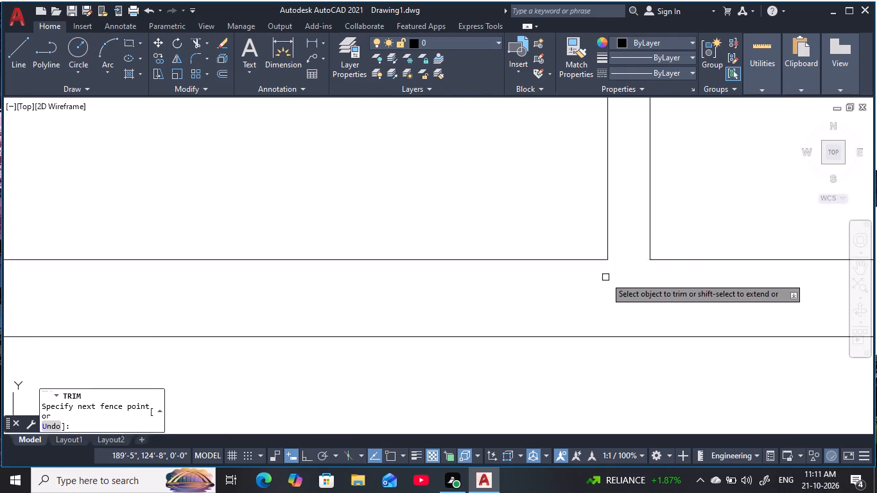
{"action": "scroll", "coordinate": [609, 273], "scroll_direction": "down", "scroll_amount": 6}
{"action": "middle_click_drag", "start_coordinate": [638, 252], "coordinate": [571, 257]}
{"action": "scroll", "coordinate": [575, 272], "scroll_direction": "up", "scroll_amount": 5}
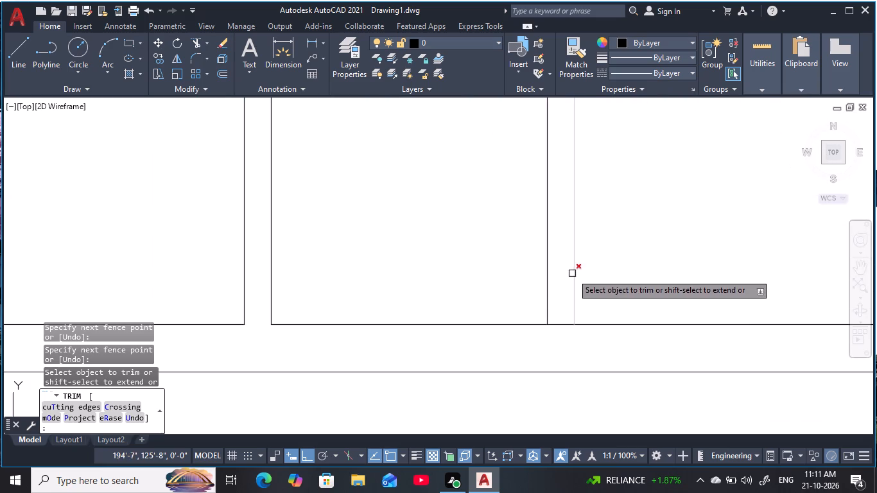
{"action": "left_click_drag", "start_coordinate": [555, 311], "coordinate": [549, 347]}
Trim the overlapping lines where the south rooms' north partition meets the short stub of the west corridor's east wall.
{"action": "scroll", "coordinate": [560, 338], "scroll_direction": "down", "scroll_amount": 5}
{"action": "middle_click_drag", "start_coordinate": [606, 284], "coordinate": [582, 334]}
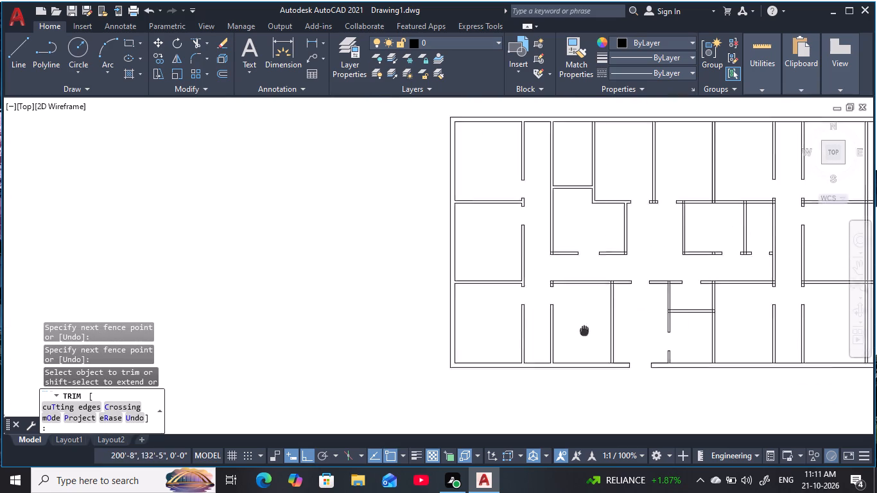
{"action": "middle_click_drag", "start_coordinate": [582, 334], "coordinate": [577, 352]}
{"action": "scroll", "coordinate": [535, 319], "scroll_direction": "up", "scroll_amount": 6}
{"action": "middle_click_drag", "start_coordinate": [540, 314], "coordinate": [410, 208]}
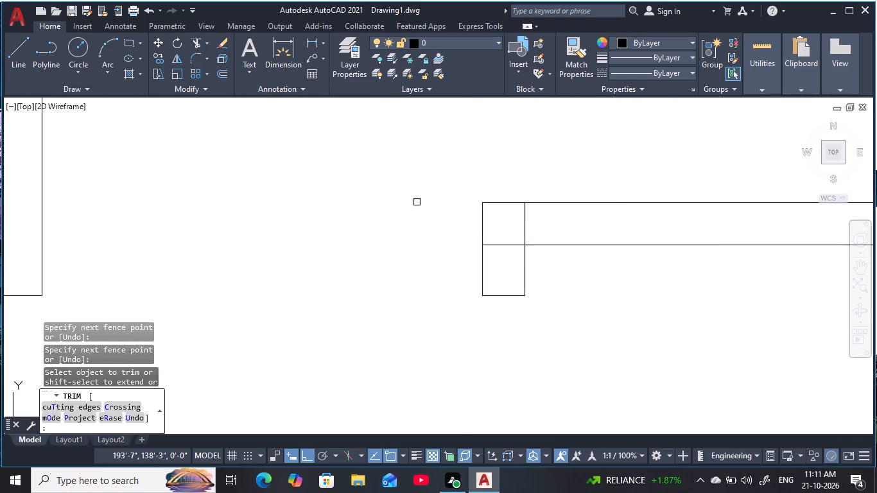
{"action": "scroll", "coordinate": [517, 229], "scroll_direction": "up", "scroll_amount": 3}
{"action": "left_click_drag", "start_coordinate": [572, 212], "coordinate": [481, 386]}
Trim the overlapping lines at the southwest corner of the room below the small northern room.
{"action": "scroll", "coordinate": [543, 340], "scroll_direction": "down", "scroll_amount": 5}
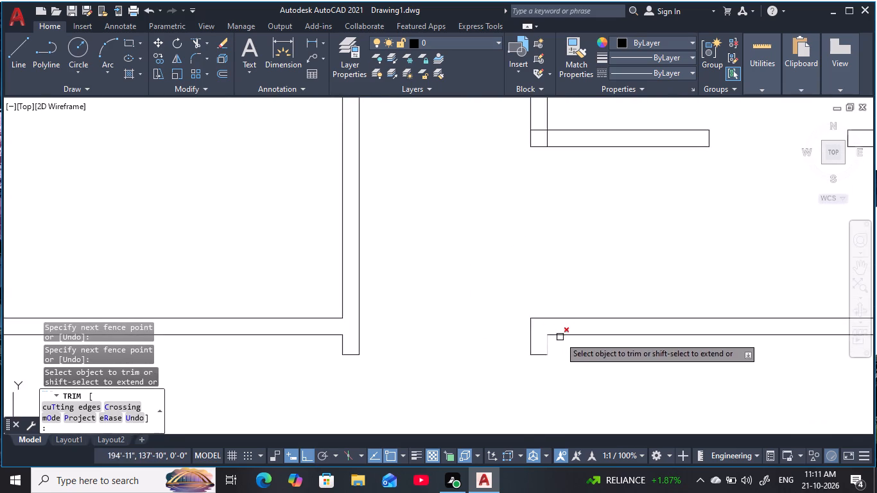
{"action": "scroll", "coordinate": [573, 341], "scroll_direction": "down", "scroll_amount": 4}
{"action": "middle_click_drag", "start_coordinate": [578, 343], "coordinate": [551, 411]}
{"action": "scroll", "coordinate": [532, 363], "scroll_direction": "up", "scroll_amount": 6}
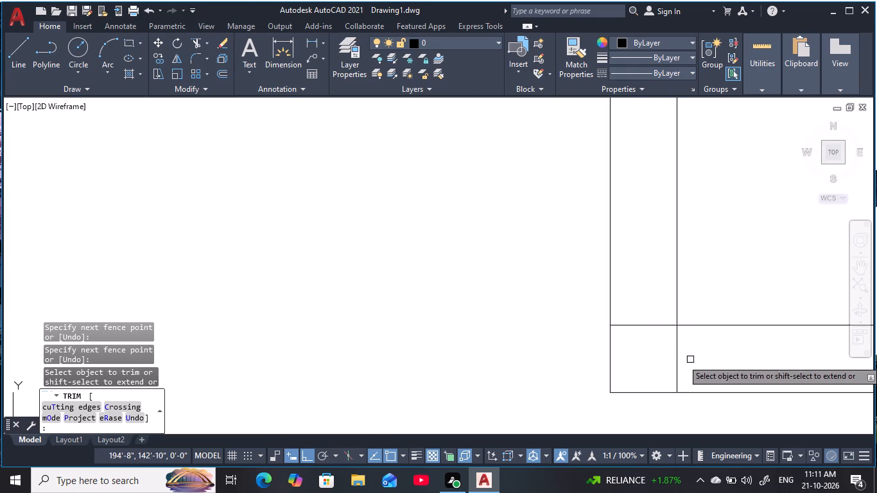
{"action": "left_click_drag", "start_coordinate": [690, 359], "coordinate": [638, 307]}
Trim the north outer wall's inner face line where the small northern room's east wall joins it.
{"action": "scroll", "coordinate": [634, 307], "scroll_direction": "down", "scroll_amount": 5}
{"action": "middle_click_drag", "start_coordinate": [647, 256], "coordinate": [422, 393]}
{"action": "middle_click_drag", "start_coordinate": [478, 230], "coordinate": [431, 370]}
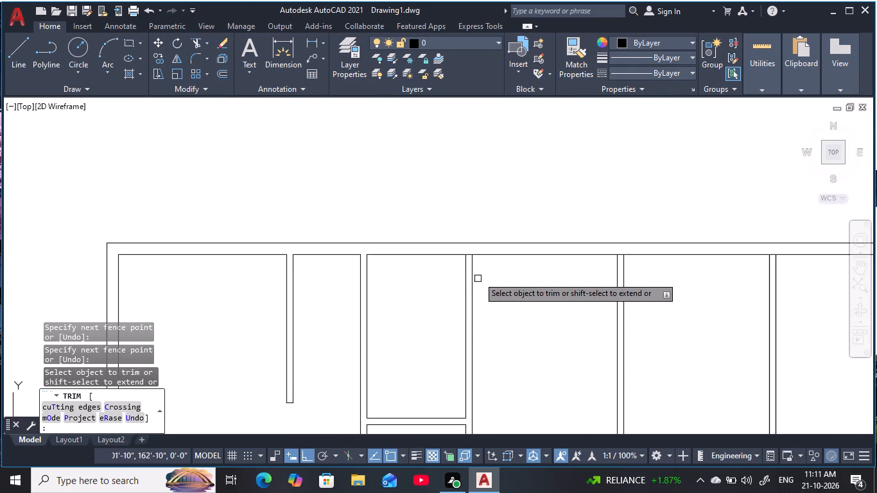
{"action": "scroll", "coordinate": [478, 264], "scroll_direction": "up", "scroll_amount": 3}
{"action": "left_click_drag", "start_coordinate": [451, 221], "coordinate": [466, 247]}
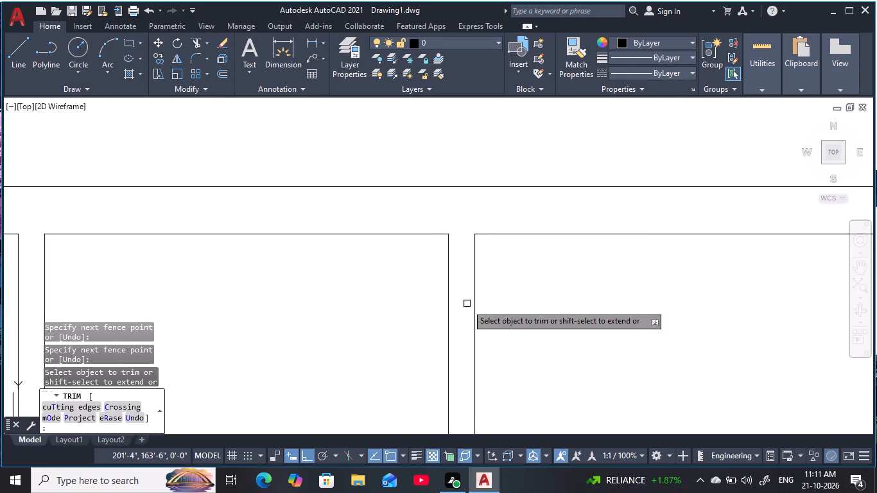
Trim the overlapping lines at the southeast corner of the room below the small northern room.
{"action": "scroll", "coordinate": [470, 318], "scroll_direction": "down", "scroll_amount": 4}
{"action": "middle_click_drag", "start_coordinate": [484, 320], "coordinate": [459, 225]}
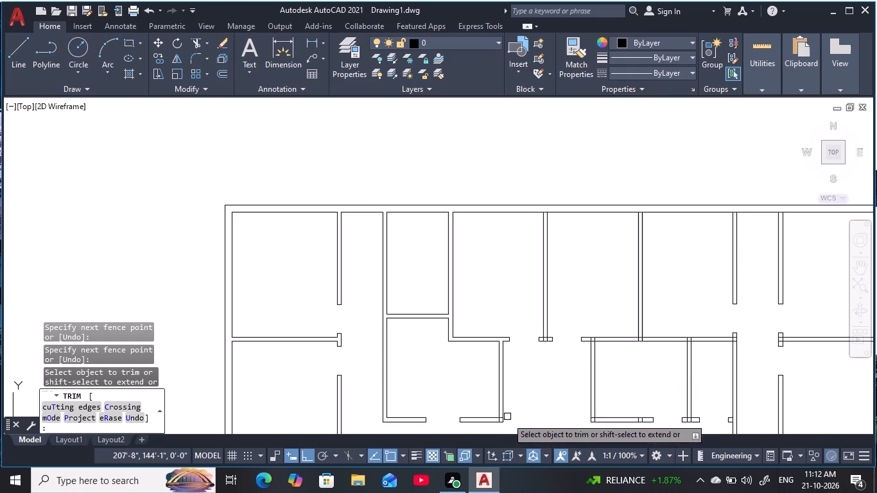
{"action": "scroll", "coordinate": [499, 429], "scroll_direction": "up", "scroll_amount": 5}
{"action": "left_click_drag", "start_coordinate": [523, 338], "coordinate": [478, 384]}
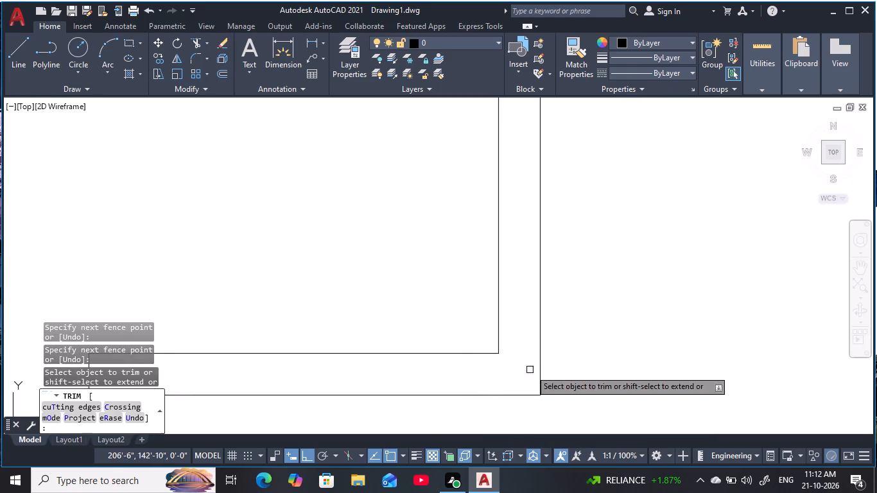
Trim the crossing lines where the first central north partition meets the short wall piece between the two door openings.
{"action": "scroll", "coordinate": [532, 370], "scroll_direction": "down", "scroll_amount": 5}
{"action": "middle_click_drag", "start_coordinate": [584, 332], "coordinate": [505, 412]}
{"action": "scroll", "coordinate": [508, 354], "scroll_direction": "up", "scroll_amount": 3}
{"action": "scroll", "coordinate": [540, 404], "scroll_direction": "up", "scroll_amount": 2}
{"action": "middle_click_drag", "start_coordinate": [540, 399], "coordinate": [539, 396]}
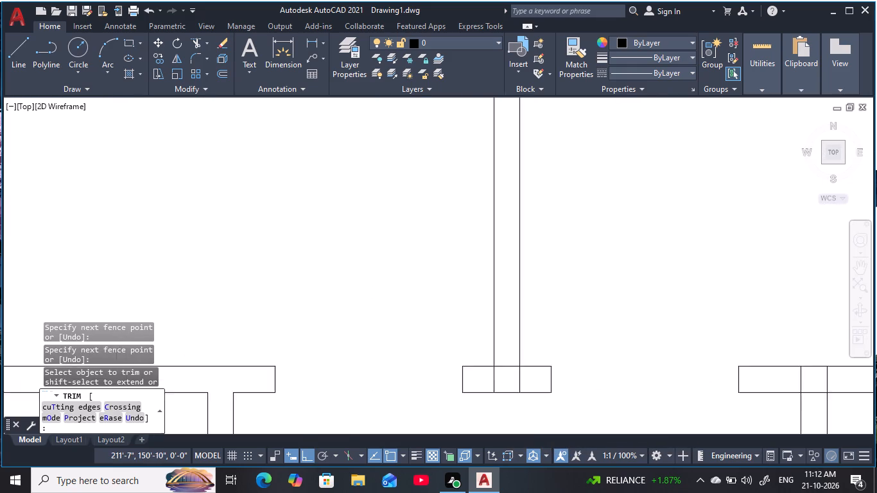
{"action": "middle_click_drag", "start_coordinate": [539, 396], "coordinate": [541, 359]}
{"action": "scroll", "coordinate": [484, 338], "scroll_direction": "up", "scroll_amount": 2}
{"action": "left_click_drag", "start_coordinate": [562, 320], "coordinate": [478, 282]}
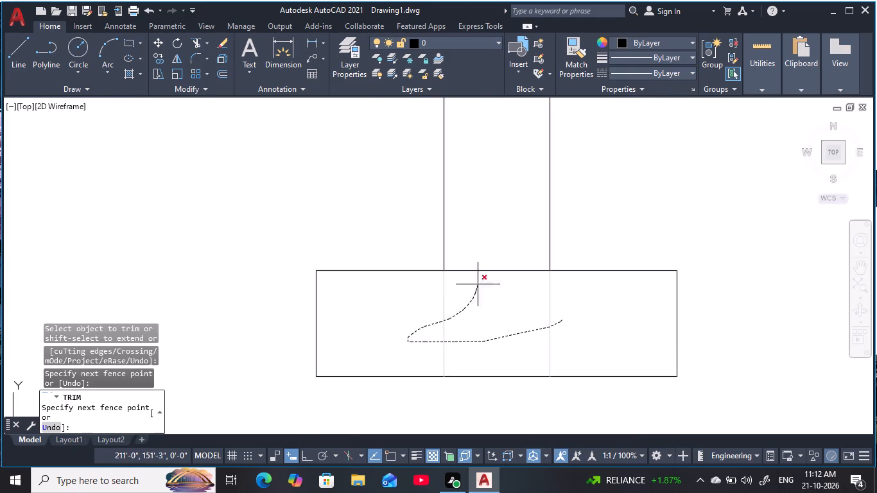
{"action": "left_click_drag", "start_coordinate": [478, 282], "coordinate": [482, 262]}
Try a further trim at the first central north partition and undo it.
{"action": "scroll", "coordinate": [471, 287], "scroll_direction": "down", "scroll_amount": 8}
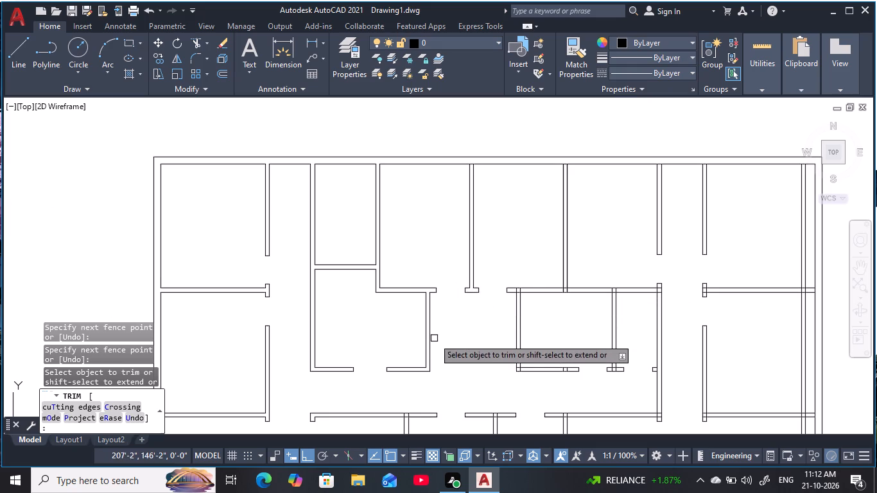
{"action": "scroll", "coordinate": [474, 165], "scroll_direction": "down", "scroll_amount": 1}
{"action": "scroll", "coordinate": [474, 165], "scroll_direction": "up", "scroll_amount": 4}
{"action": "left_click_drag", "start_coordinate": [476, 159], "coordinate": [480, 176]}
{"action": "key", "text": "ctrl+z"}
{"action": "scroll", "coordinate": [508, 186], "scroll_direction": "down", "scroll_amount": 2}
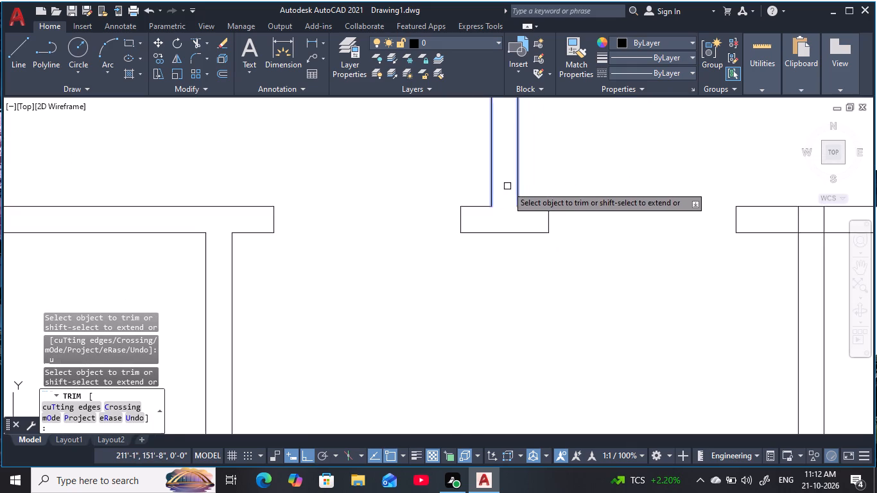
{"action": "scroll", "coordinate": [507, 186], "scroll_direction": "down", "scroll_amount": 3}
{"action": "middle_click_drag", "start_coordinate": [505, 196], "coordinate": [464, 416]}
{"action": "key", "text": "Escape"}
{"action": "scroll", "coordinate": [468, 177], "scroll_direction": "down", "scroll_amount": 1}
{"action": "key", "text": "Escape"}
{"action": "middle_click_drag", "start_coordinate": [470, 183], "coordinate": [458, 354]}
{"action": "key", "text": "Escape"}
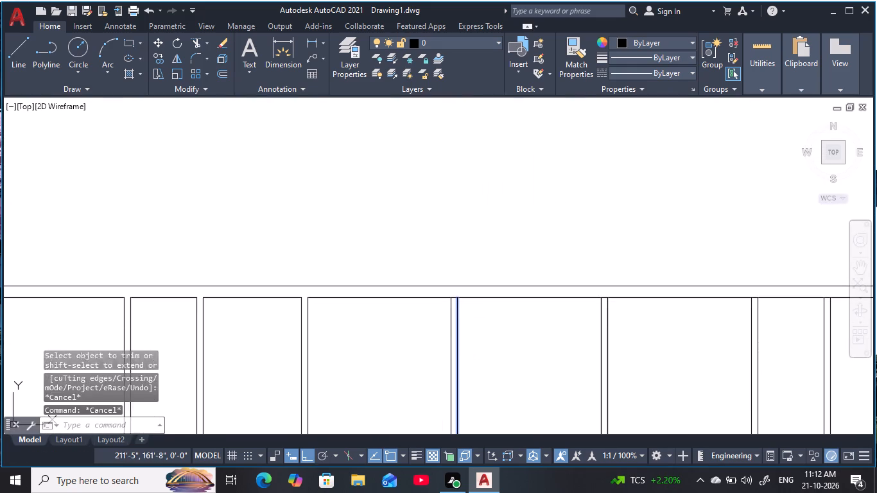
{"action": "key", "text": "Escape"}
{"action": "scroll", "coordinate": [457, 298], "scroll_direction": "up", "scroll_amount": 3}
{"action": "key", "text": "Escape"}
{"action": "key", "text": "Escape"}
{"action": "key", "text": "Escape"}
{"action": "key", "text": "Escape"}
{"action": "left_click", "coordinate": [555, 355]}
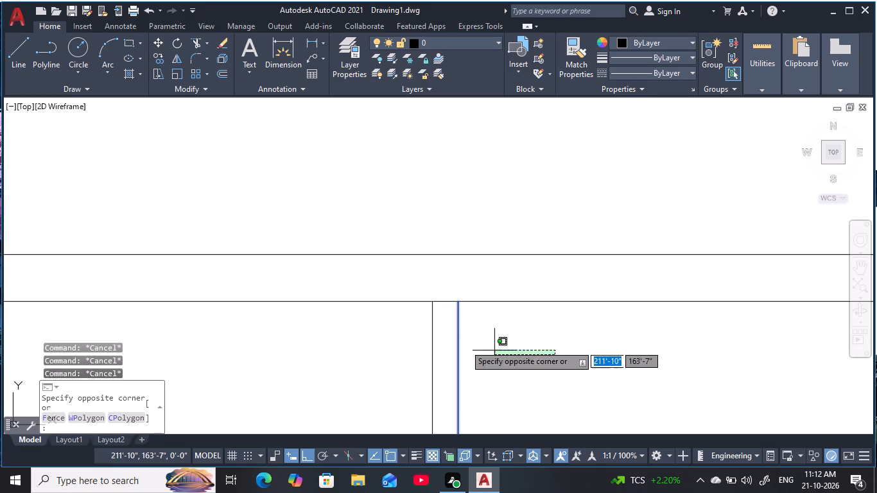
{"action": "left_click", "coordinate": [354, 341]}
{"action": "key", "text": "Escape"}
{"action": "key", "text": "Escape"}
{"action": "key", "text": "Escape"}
Trim the north outer wall's inner face line where the two central north partitions join it.
{"action": "scroll", "coordinate": [438, 291], "scroll_direction": "up", "scroll_amount": 2}
{"action": "key", "text": "space"}
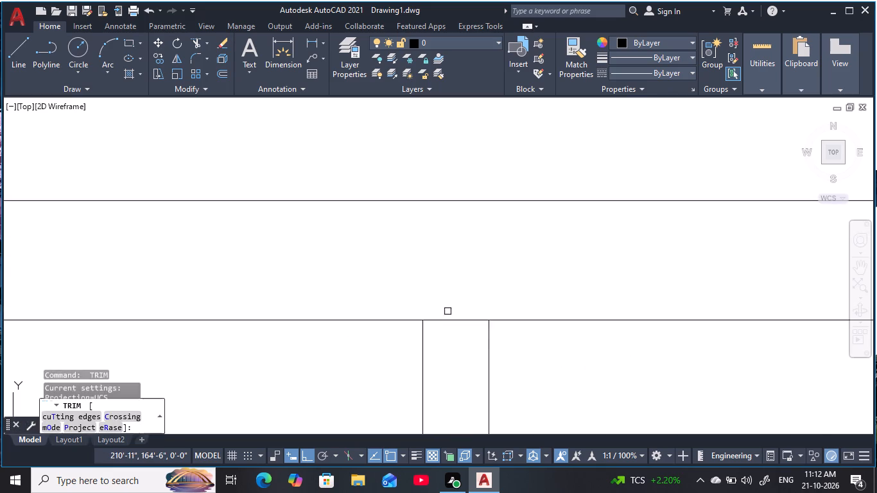
{"action": "left_click_drag", "start_coordinate": [448, 312], "coordinate": [457, 359]}
{"action": "scroll", "coordinate": [505, 363], "scroll_direction": "down", "scroll_amount": 6}
{"action": "middle_click_drag", "start_coordinate": [476, 297], "coordinate": [467, 290]}
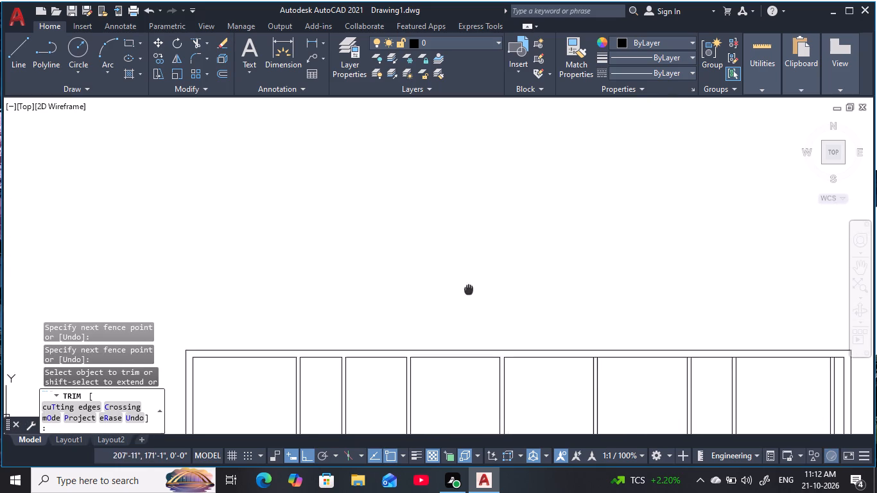
{"action": "middle_click_drag", "start_coordinate": [467, 290], "coordinate": [333, 185]}
{"action": "scroll", "coordinate": [473, 264], "scroll_direction": "up", "scroll_amount": 4}
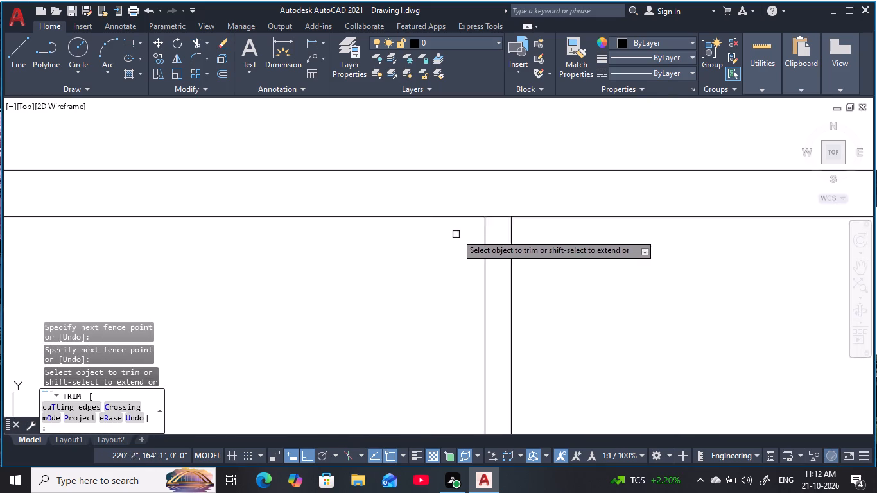
{"action": "scroll", "coordinate": [458, 232], "scroll_direction": "up", "scroll_amount": 2}
{"action": "left_click_drag", "start_coordinate": [546, 176], "coordinate": [554, 250]}
Trim the crossing lines where the central east room's west wall meets its north partition.
{"action": "scroll", "coordinate": [540, 318], "scroll_direction": "down", "scroll_amount": 10}
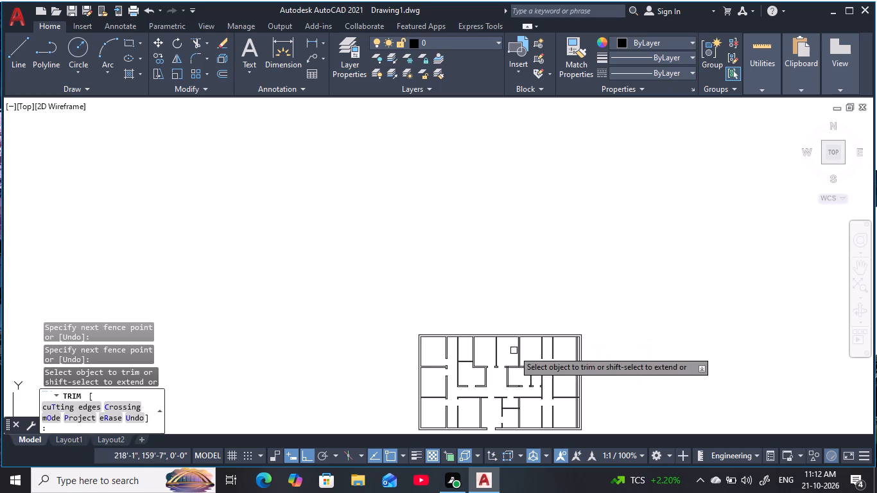
{"action": "middle_click_drag", "start_coordinate": [527, 371], "coordinate": [517, 298]}
{"action": "scroll", "coordinate": [500, 304], "scroll_direction": "up", "scroll_amount": 4}
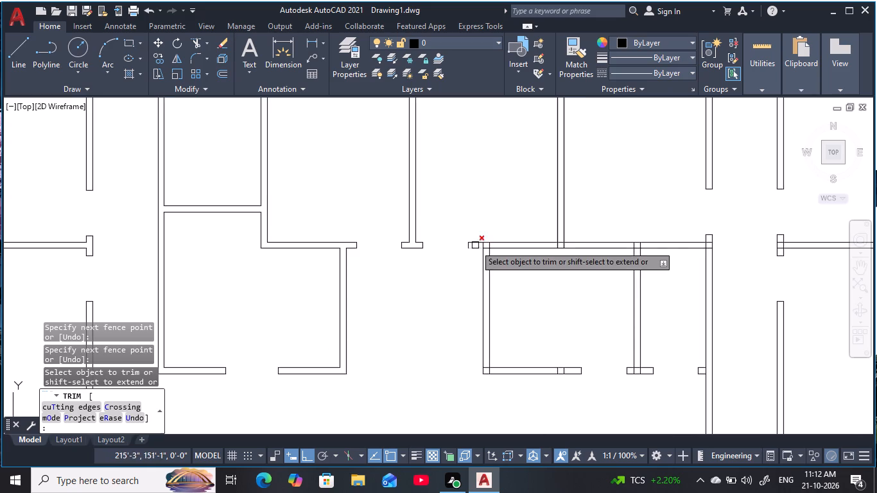
{"action": "scroll", "coordinate": [461, 249], "scroll_direction": "up", "scroll_amount": 4}
{"action": "left_click_drag", "start_coordinate": [634, 230], "coordinate": [555, 238]}
{"action": "left_click_drag", "start_coordinate": [577, 238], "coordinate": [589, 280]}
Trim the crossing lines where the second central north partition meets the central east room's north partition.
{"action": "scroll", "coordinate": [600, 303], "scroll_direction": "down", "scroll_amount": 4}
{"action": "middle_click_drag", "start_coordinate": [655, 312], "coordinate": [587, 332]}
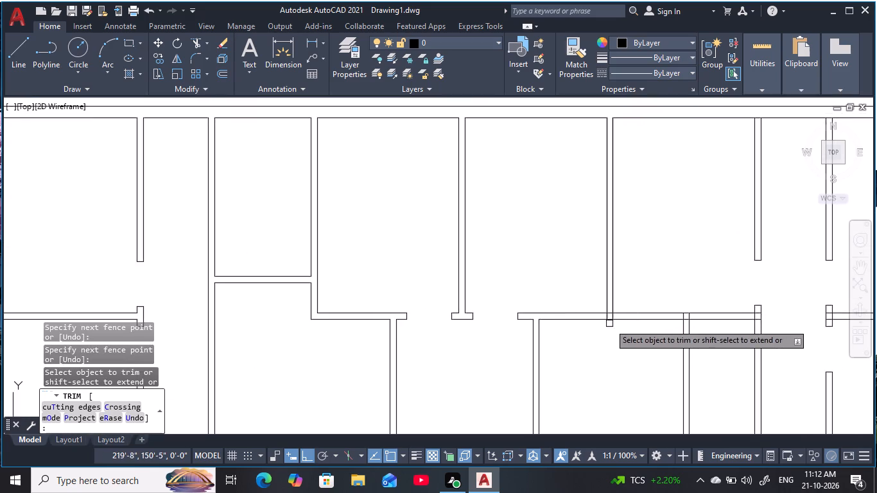
{"action": "scroll", "coordinate": [622, 316], "scroll_direction": "up", "scroll_amount": 5}
{"action": "left_click_drag", "start_coordinate": [536, 309], "coordinate": [485, 350]}
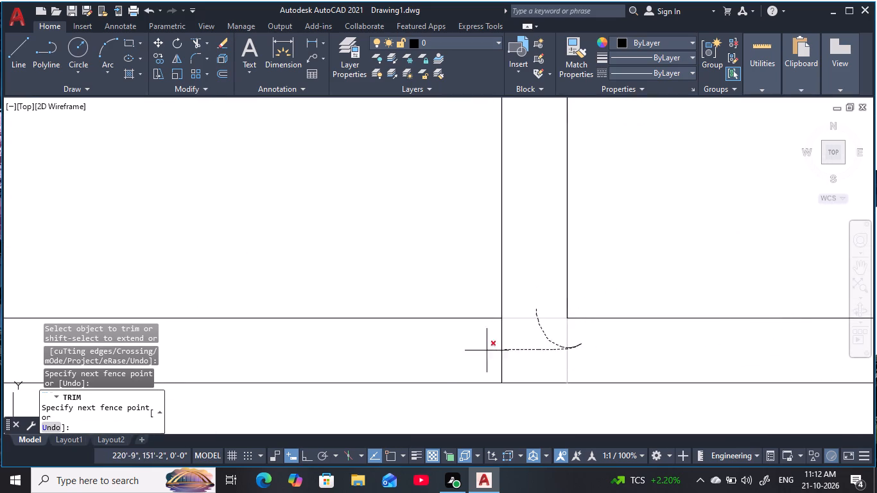
{"action": "left_click_drag", "start_coordinate": [485, 350], "coordinate": [465, 350]}
Trim the overlapping lines at the southwest corner of the central east room.
{"action": "scroll", "coordinate": [492, 356], "scroll_direction": "down", "scroll_amount": 4}
{"action": "middle_click_drag", "start_coordinate": [494, 334], "coordinate": [573, 95]}
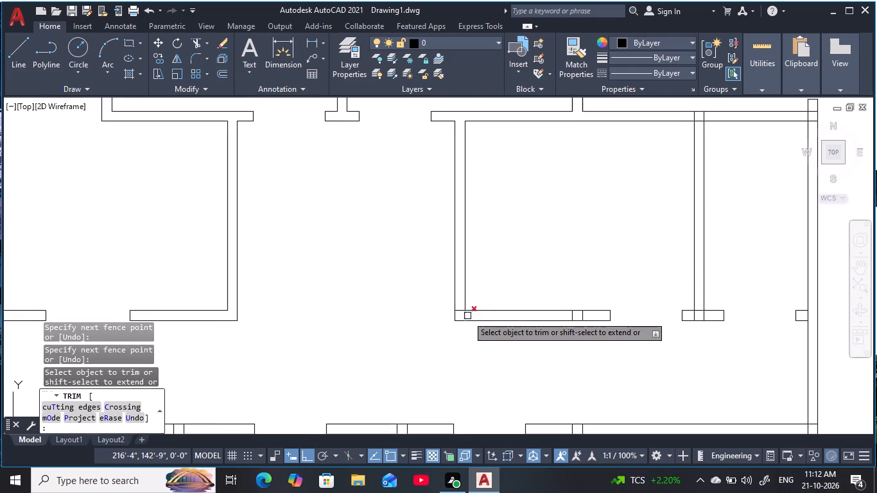
{"action": "scroll", "coordinate": [462, 313], "scroll_direction": "up", "scroll_amount": 5}
{"action": "left_click_drag", "start_coordinate": [430, 266], "coordinate": [505, 342]}
Trim the leftover cross lines inside the central east room's south partition, west of its door opening.
{"action": "scroll", "coordinate": [526, 334], "scroll_direction": "down", "scroll_amount": 2}
{"action": "middle_click_drag", "start_coordinate": [526, 334], "coordinate": [417, 307]}
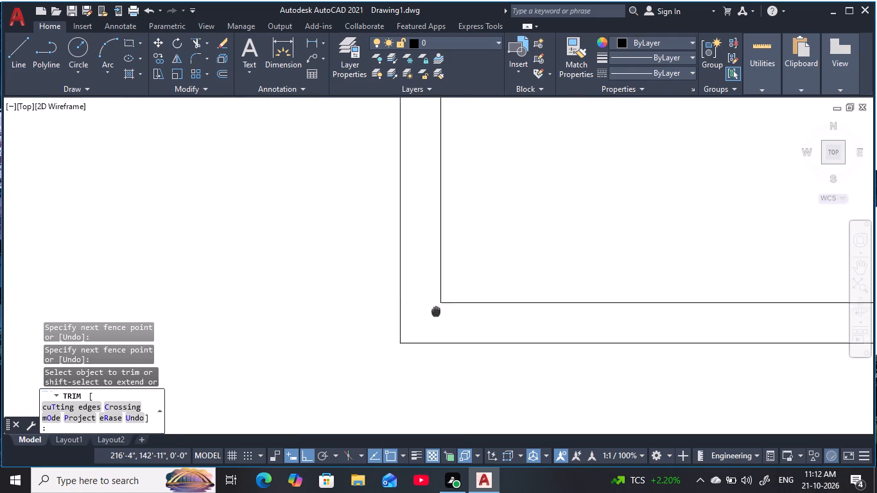
{"action": "middle_click_drag", "start_coordinate": [417, 307], "coordinate": [278, 281]}
{"action": "left_click_drag", "start_coordinate": [777, 288], "coordinate": [667, 296]}
Trim the crossing lines where the central east room's east partition meets the short wall piece at its south end.
{"action": "middle_click_drag", "start_coordinate": [742, 294], "coordinate": [442, 294]}
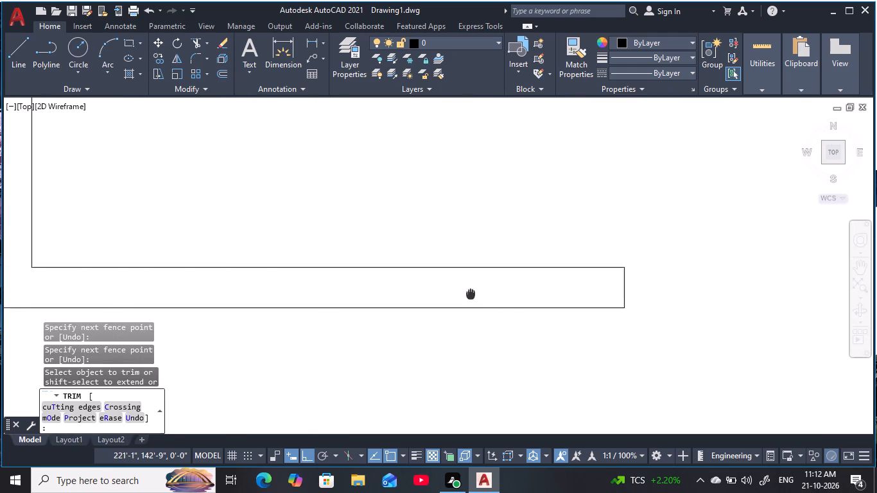
{"action": "middle_click_drag", "start_coordinate": [442, 294], "coordinate": [346, 308]}
{"action": "scroll", "coordinate": [404, 304], "scroll_direction": "down", "scroll_amount": 4}
{"action": "scroll", "coordinate": [477, 307], "scroll_direction": "up", "scroll_amount": 5}
{"action": "left_click_drag", "start_coordinate": [573, 292], "coordinate": [499, 301]}
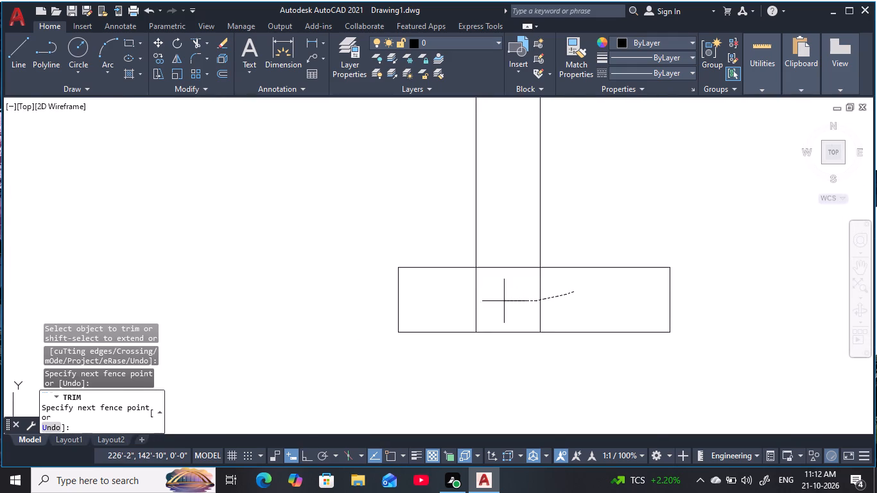
{"action": "left_click_drag", "start_coordinate": [499, 301], "coordinate": [498, 252]}
{"action": "scroll", "coordinate": [491, 253], "scroll_direction": "down", "scroll_amount": 4}
{"action": "middle_click_drag", "start_coordinate": [491, 254], "coordinate": [464, 377]}
{"action": "scroll", "coordinate": [489, 259], "scroll_direction": "down", "scroll_amount": 1}
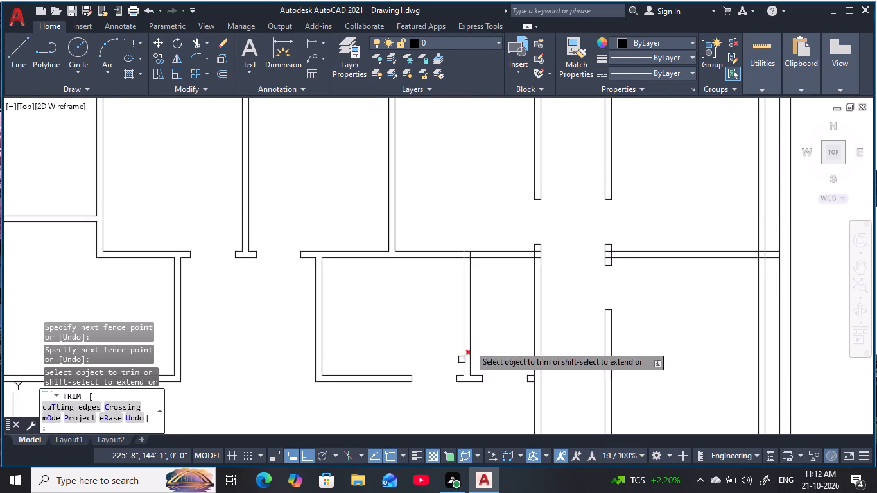
Trim the crossing lines where the central east room's east partition meets its north partition.
{"action": "scroll", "coordinate": [442, 255], "scroll_direction": "up", "scroll_amount": 4}
{"action": "left_click_drag", "start_coordinate": [653, 249], "coordinate": [548, 257]}
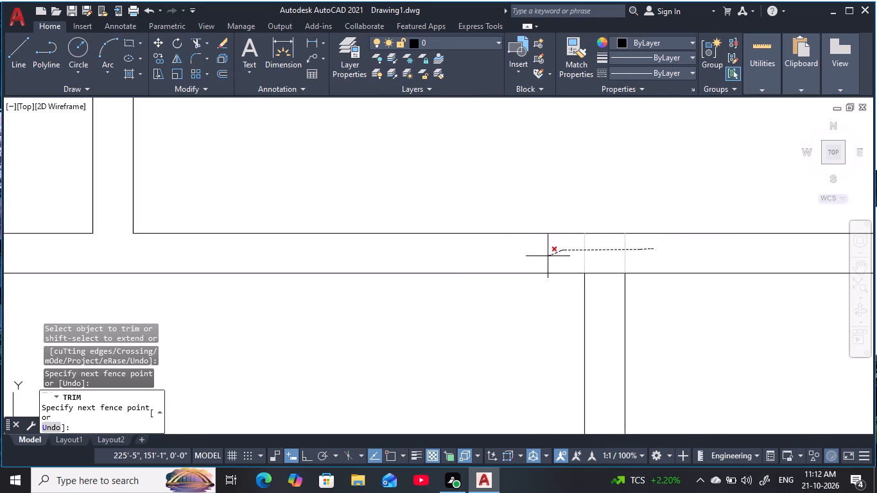
{"action": "left_click_drag", "start_coordinate": [548, 257], "coordinate": [605, 291]}
{"action": "scroll", "coordinate": [623, 308], "scroll_direction": "down", "scroll_amount": 5}
Trim the crossing lines where the central east rooms' north partition meets the east corridor's west wall.
{"action": "middle_click_drag", "start_coordinate": [656, 333], "coordinate": [656, 333]}
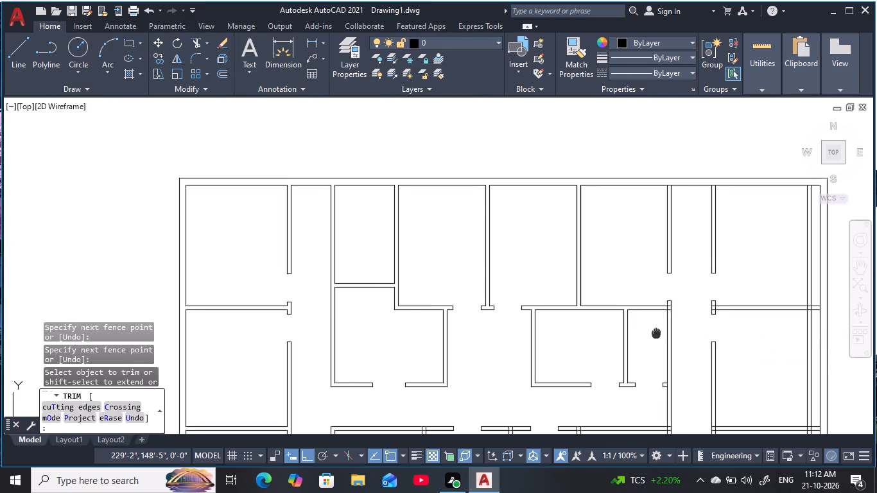
{"action": "middle_click_drag", "start_coordinate": [656, 333], "coordinate": [591, 334]}
{"action": "scroll", "coordinate": [600, 313], "scroll_direction": "up", "scroll_amount": 7}
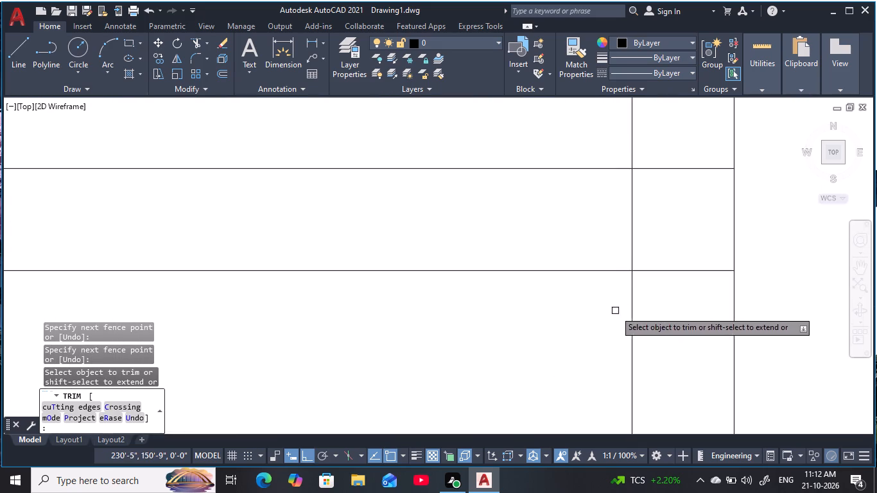
{"action": "middle_click_drag", "start_coordinate": [643, 289], "coordinate": [614, 343]}
{"action": "left_click_drag", "start_coordinate": [645, 307], "coordinate": [648, 350]}
{"action": "left_click_drag", "start_coordinate": [630, 306], "coordinate": [577, 295]}
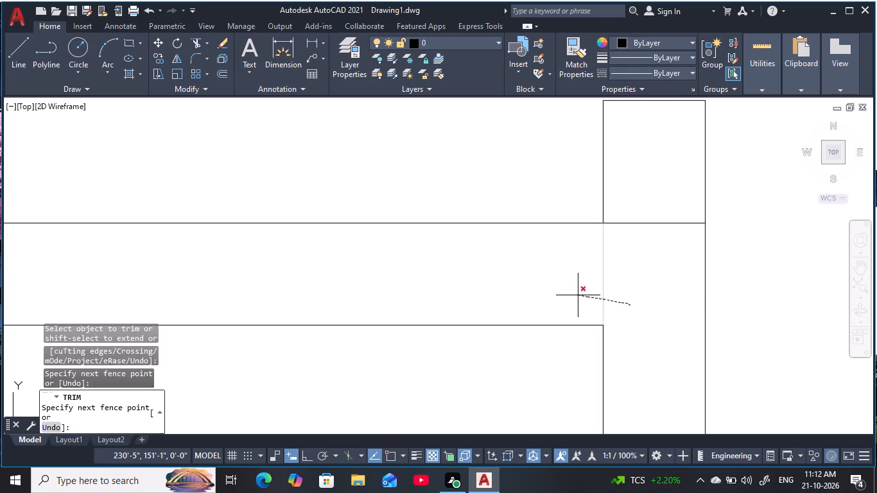
{"action": "left_click_drag", "start_coordinate": [577, 295], "coordinate": [577, 294]}
{"action": "left_click_drag", "start_coordinate": [647, 241], "coordinate": [647, 191]}
{"action": "scroll", "coordinate": [612, 332], "scroll_direction": "down", "scroll_amount": 6}
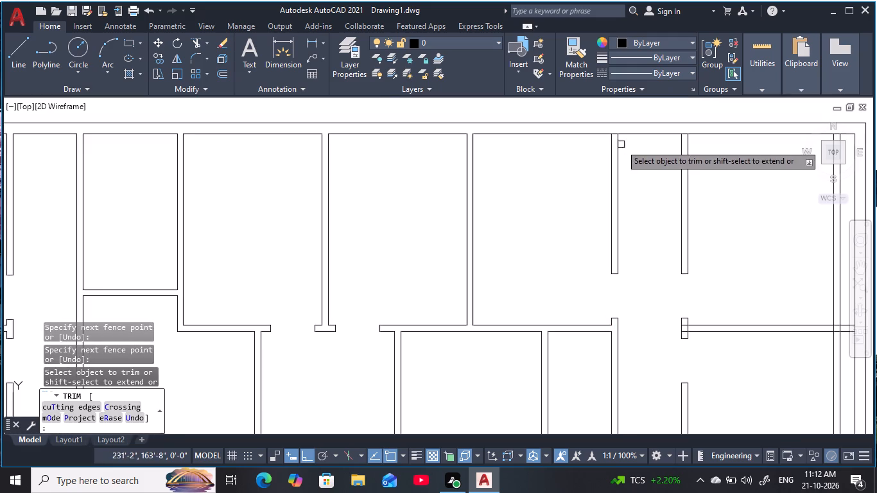
Trim the outer wall's inner line where both east corridor walls meet the north outer wall.
{"action": "scroll", "coordinate": [613, 132], "scroll_direction": "up", "scroll_amount": 4}
{"action": "left_click_drag", "start_coordinate": [614, 130], "coordinate": [617, 181]}
{"action": "scroll", "coordinate": [641, 193], "scroll_direction": "down", "scroll_amount": 4}
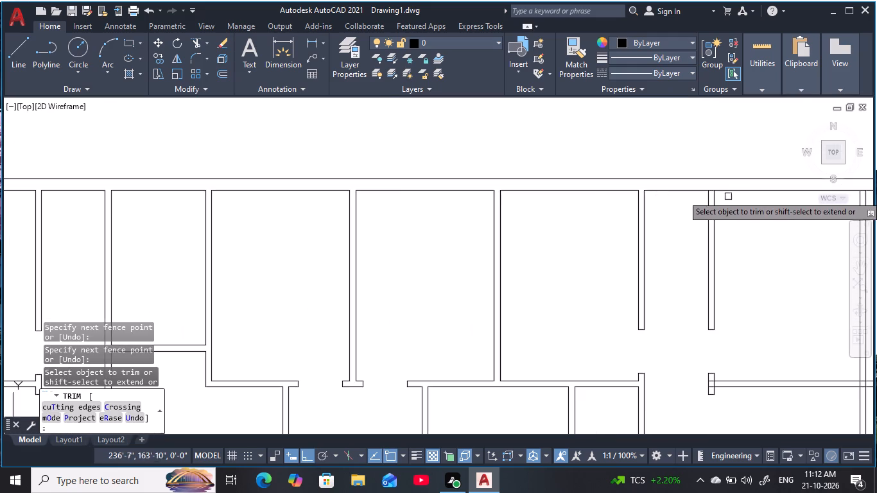
{"action": "scroll", "coordinate": [723, 189], "scroll_direction": "up", "scroll_amount": 3}
{"action": "left_click_drag", "start_coordinate": [677, 189], "coordinate": [679, 221]}
{"action": "scroll", "coordinate": [661, 259], "scroll_direction": "down", "scroll_amount": 4}
Trim the crossing lines where the northeast room's south partition meets the east corridor's east wall.
{"action": "middle_click_drag", "start_coordinate": [649, 268], "coordinate": [631, 198]}
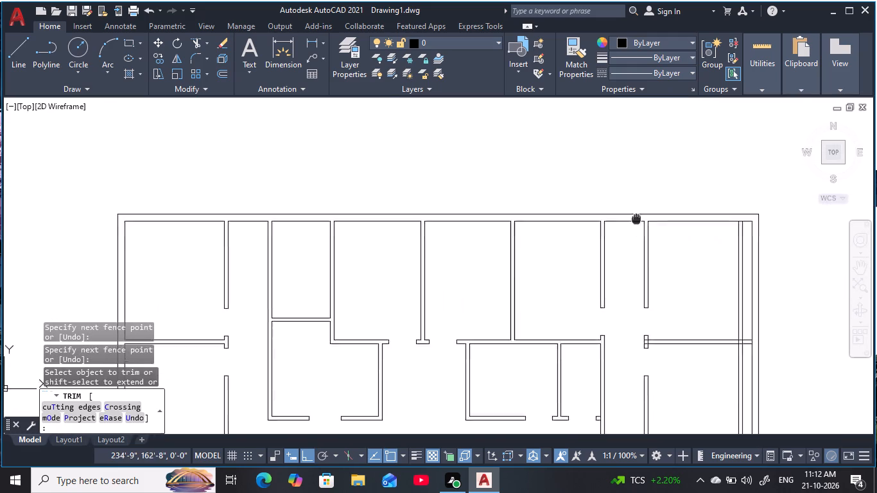
{"action": "middle_click_drag", "start_coordinate": [631, 198], "coordinate": [630, 120]}
{"action": "scroll", "coordinate": [642, 234], "scroll_direction": "up", "scroll_amount": 6}
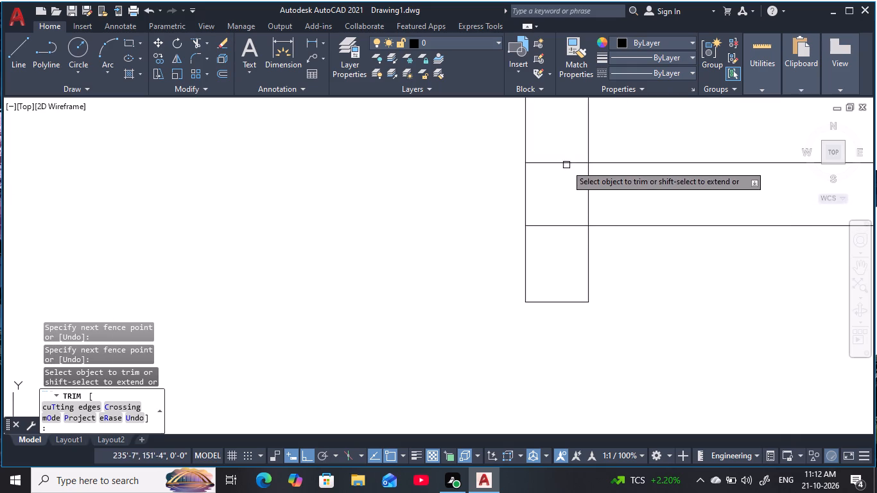
{"action": "left_click_drag", "start_coordinate": [564, 157], "coordinate": [611, 193]}
{"action": "scroll", "coordinate": [581, 255], "scroll_direction": "down", "scroll_amount": 6}
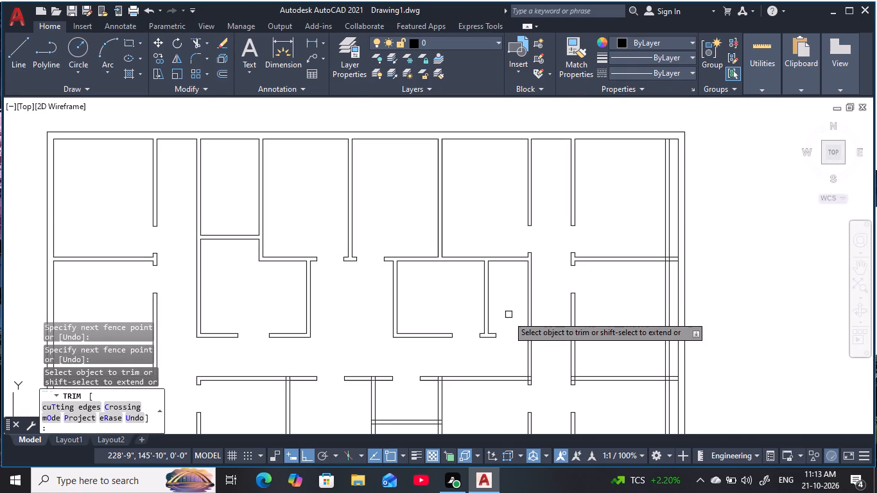
Trim the line between the short wall piece east of the small room's door opening and the east corridor's west wall.
{"action": "middle_click_drag", "start_coordinate": [508, 359], "coordinate": [505, 305]}
{"action": "scroll", "coordinate": [526, 288], "scroll_direction": "up", "scroll_amount": 5}
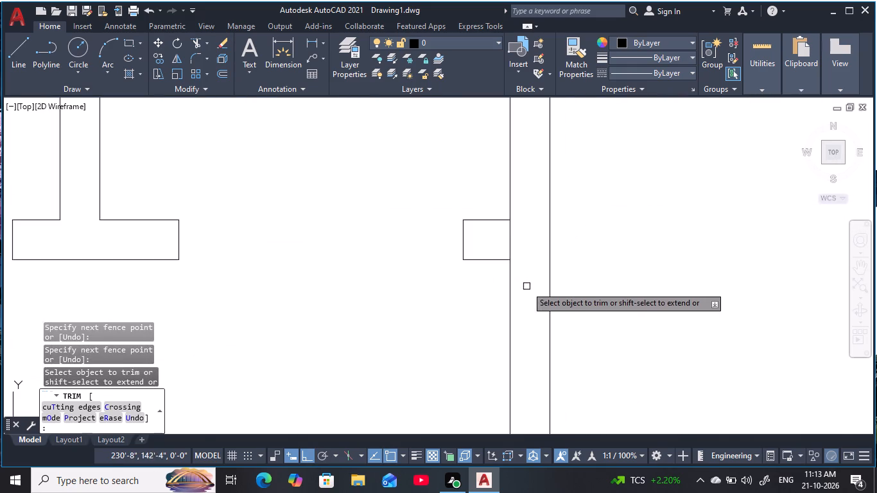
{"action": "left_click_drag", "start_coordinate": [511, 232], "coordinate": [491, 245]}
{"action": "scroll", "coordinate": [456, 317], "scroll_direction": "down", "scroll_amount": 4}
Trim the overlapping lines where the south central rooms' north partition meets the east corridor's west wall.
{"action": "middle_click_drag", "start_coordinate": [455, 310], "coordinate": [499, 247]}
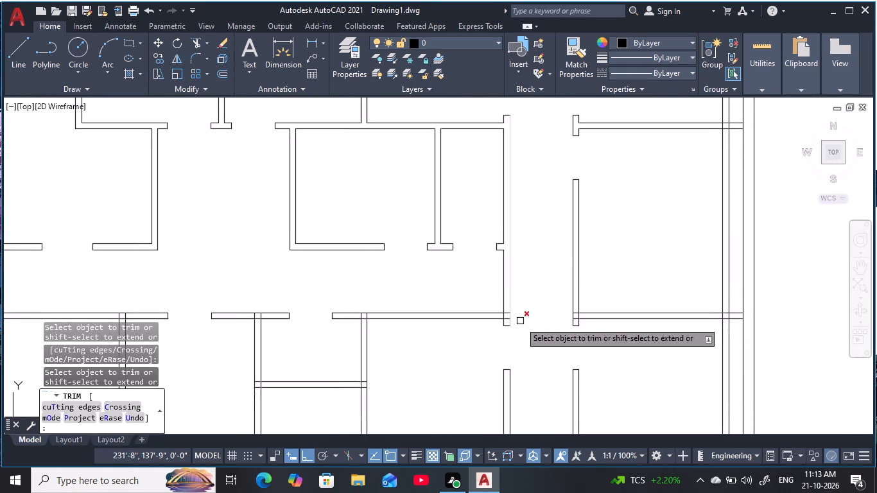
{"action": "scroll", "coordinate": [504, 321], "scroll_direction": "up", "scroll_amount": 7}
{"action": "left_click_drag", "start_coordinate": [562, 255], "coordinate": [491, 282]}
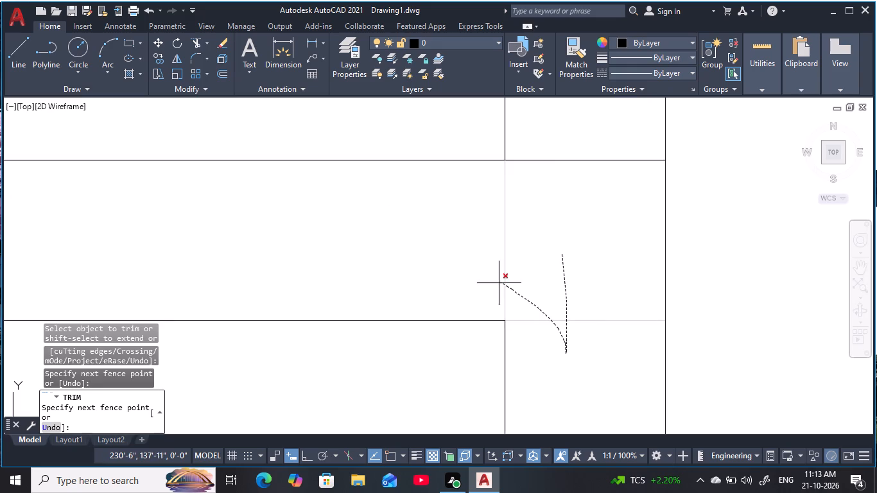
{"action": "left_click_drag", "start_coordinate": [491, 282], "coordinate": [557, 152]}
{"action": "scroll", "coordinate": [313, 257], "scroll_direction": "down", "scroll_amount": 4}
Trim the crossing lines where the small south central rooms' east partition meets the north partition.
{"action": "middle_click_drag", "start_coordinate": [322, 250], "coordinate": [875, 230]}
{"action": "scroll", "coordinate": [479, 255], "scroll_direction": "down", "scroll_amount": 1}
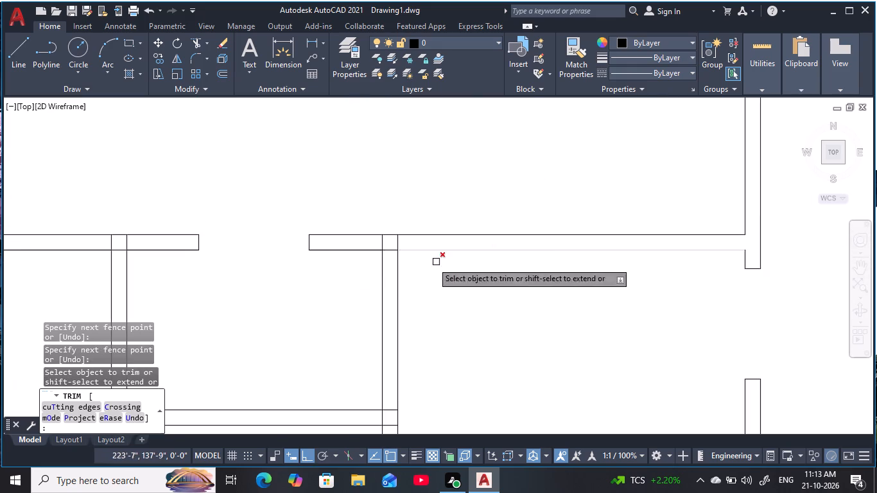
{"action": "scroll", "coordinate": [374, 247], "scroll_direction": "up", "scroll_amount": 3}
{"action": "left_click_drag", "start_coordinate": [512, 218], "coordinate": [432, 281]}
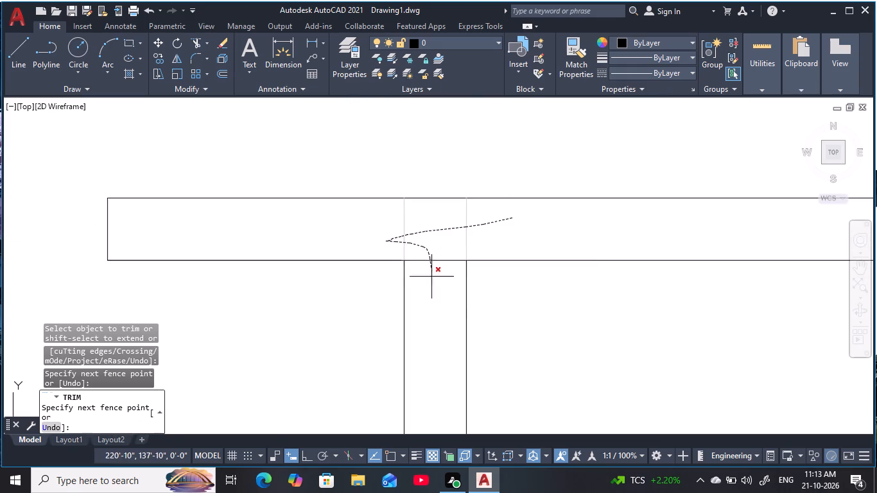
{"action": "left_click_drag", "start_coordinate": [432, 281], "coordinate": [431, 282]}
{"action": "scroll", "coordinate": [320, 293], "scroll_direction": "down", "scroll_amount": 2}
Trim the crossing lines where the small south central rooms' west partition meets the north partition.
{"action": "middle_click_drag", "start_coordinate": [329, 287], "coordinate": [681, 229]}
{"action": "scroll", "coordinate": [700, 227], "scroll_direction": "down", "scroll_amount": 1}
{"action": "scroll", "coordinate": [430, 224], "scroll_direction": "up", "scroll_amount": 3}
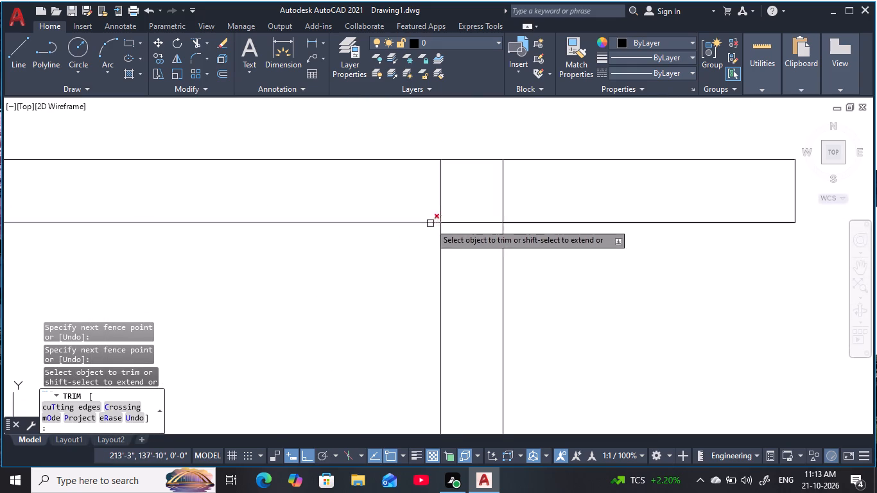
{"action": "left_click_drag", "start_coordinate": [496, 200], "coordinate": [419, 203]}
{"action": "left_click_drag", "start_coordinate": [464, 199], "coordinate": [474, 259]}
{"action": "left_click_drag", "start_coordinate": [489, 212], "coordinate": [539, 192]}
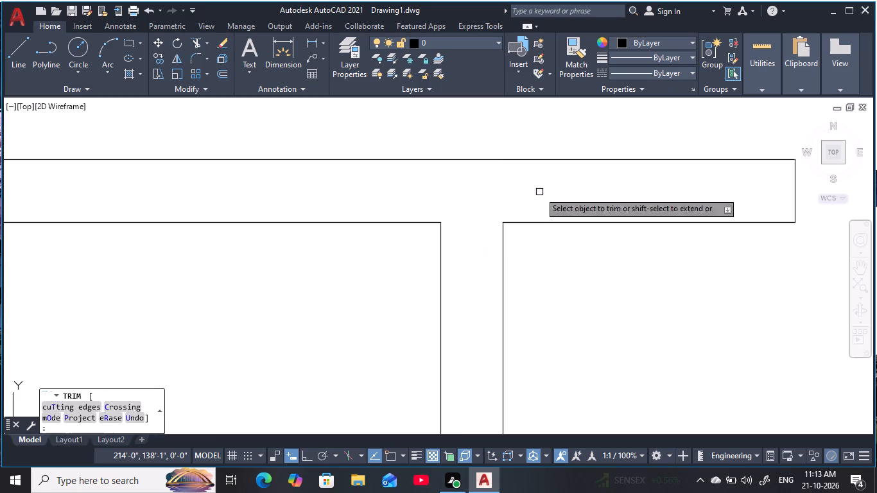
{"action": "scroll", "coordinate": [392, 255], "scroll_direction": "down", "scroll_amount": 4}
Trim the crossing lines where the partition west of the entrance area meets the south central rooms' north partition.
{"action": "middle_click_drag", "start_coordinate": [395, 246], "coordinate": [599, 216]}
{"action": "scroll", "coordinate": [263, 215], "scroll_direction": "up", "scroll_amount": 4}
{"action": "left_click_drag", "start_coordinate": [323, 209], "coordinate": [240, 209]}
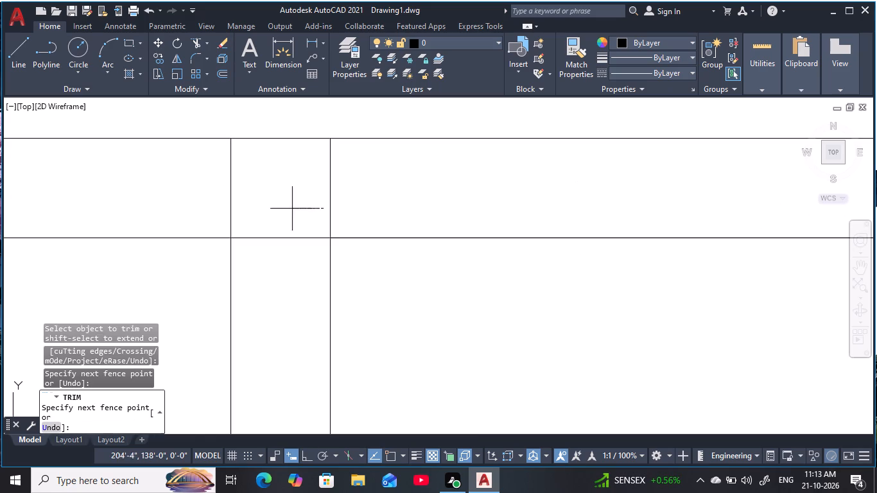
{"action": "left_click_drag", "start_coordinate": [240, 209], "coordinate": [221, 204]}
{"action": "left_click_drag", "start_coordinate": [348, 203], "coordinate": [295, 272]}
{"action": "scroll", "coordinate": [295, 272], "scroll_direction": "down", "scroll_amount": 5}
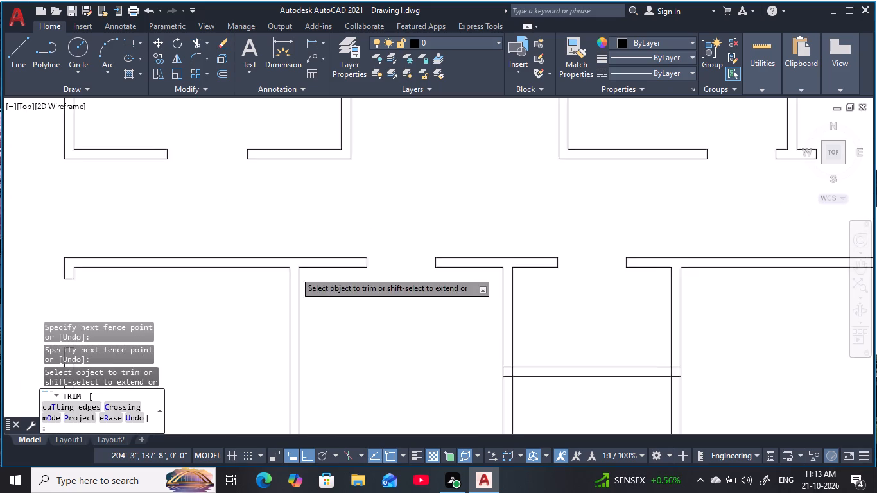
Trim the outer wall's inner line where the partition west of the entrance opening meets the south outer wall.
{"action": "middle_click_drag", "start_coordinate": [295, 272], "coordinate": [509, 251]}
{"action": "scroll", "coordinate": [510, 251], "scroll_direction": "down", "scroll_amount": 1}
{"action": "middle_click_drag", "start_coordinate": [471, 355], "coordinate": [479, 197]}
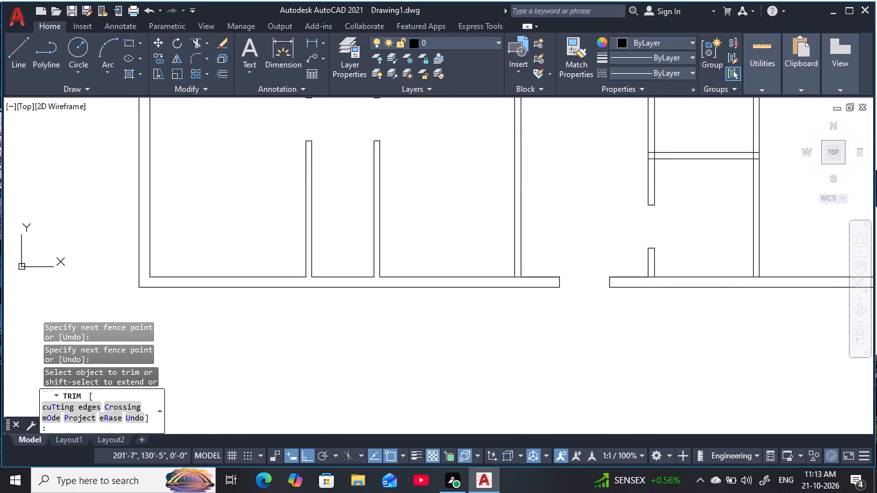
{"action": "middle_click_drag", "start_coordinate": [479, 197], "coordinate": [426, 284]}
{"action": "scroll", "coordinate": [459, 375], "scroll_direction": "up", "scroll_amount": 5}
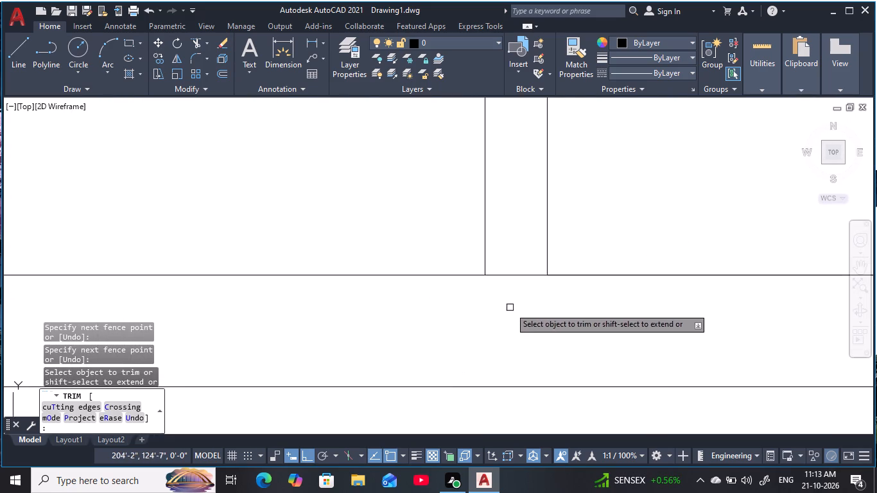
{"action": "left_click_drag", "start_coordinate": [510, 303], "coordinate": [512, 236]}
Trim the outer wall's inner line where the short wall piece east of the entrance opening meets the south outer wall.
{"action": "scroll", "coordinate": [530, 225], "scroll_direction": "down", "scroll_amount": 6}
{"action": "middle_click_drag", "start_coordinate": [598, 201], "coordinate": [492, 232]}
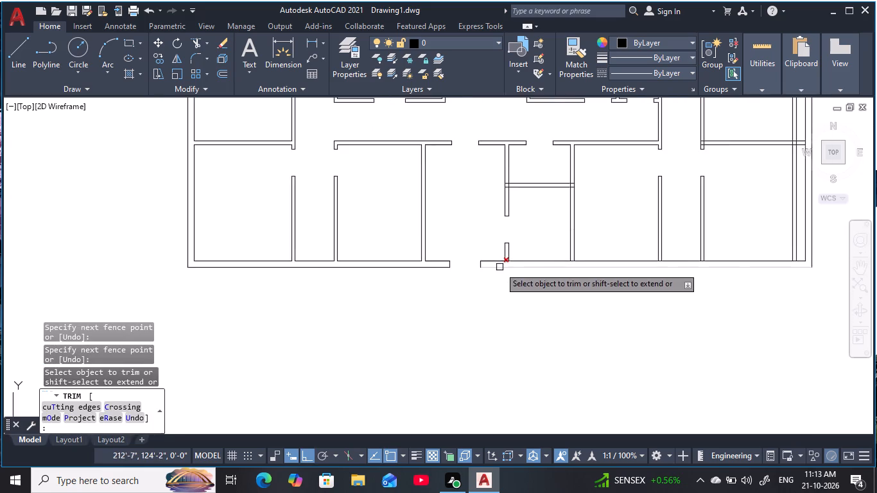
{"action": "scroll", "coordinate": [506, 264], "scroll_direction": "up", "scroll_amount": 6}
{"action": "left_click_drag", "start_coordinate": [519, 238], "coordinate": [525, 194]}
Trim the crossing lines at both ends of the horizontal partition dividing the small south central rooms.
{"action": "scroll", "coordinate": [529, 180], "scroll_direction": "down", "scroll_amount": 4}
{"action": "middle_click_drag", "start_coordinate": [532, 181], "coordinate": [458, 454]}
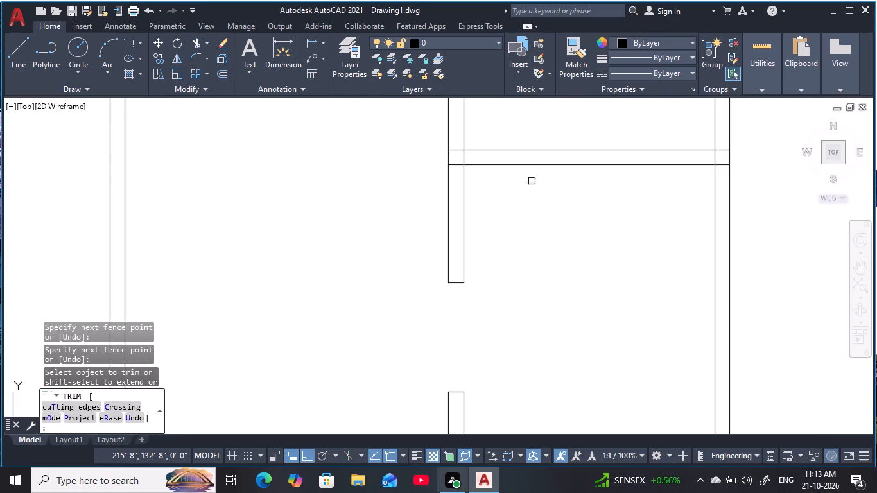
{"action": "scroll", "coordinate": [449, 298], "scroll_direction": "down", "scroll_amount": 2}
{"action": "middle_click_drag", "start_coordinate": [438, 282], "coordinate": [427, 352]}
{"action": "scroll", "coordinate": [434, 329], "scroll_direction": "up", "scroll_amount": 5}
{"action": "middle_click_drag", "start_coordinate": [447, 313], "coordinate": [426, 350]}
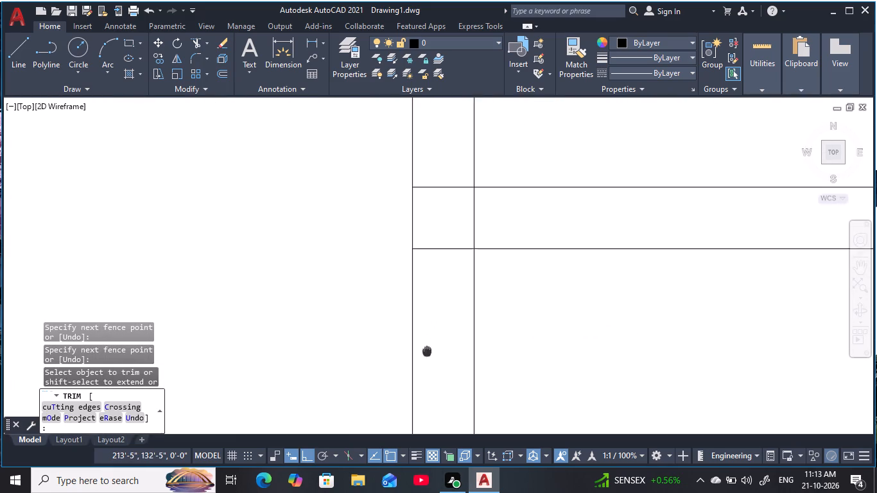
{"action": "middle_click_drag", "start_coordinate": [426, 350], "coordinate": [426, 351]}
{"action": "left_click_drag", "start_coordinate": [441, 177], "coordinate": [487, 218]}
{"action": "scroll", "coordinate": [482, 230], "scroll_direction": "down", "scroll_amount": 5}
{"action": "scroll", "coordinate": [582, 230], "scroll_direction": "up", "scroll_amount": 5}
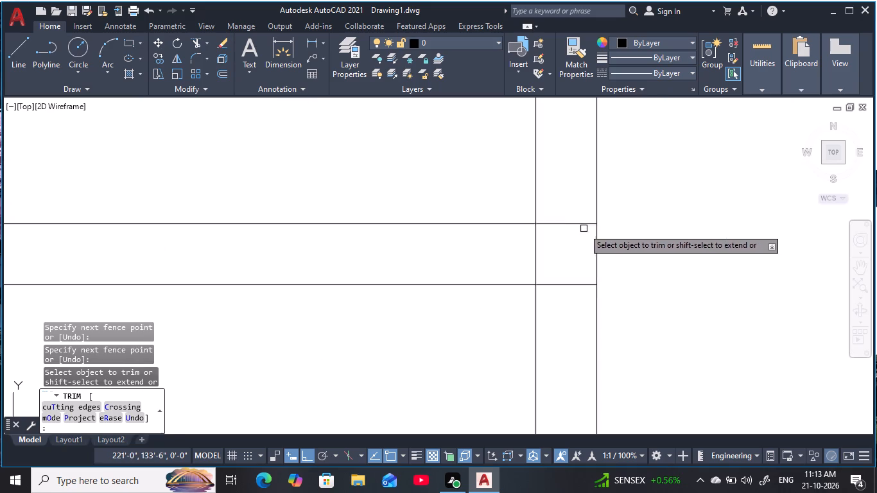
{"action": "left_click_drag", "start_coordinate": [573, 207], "coordinate": [513, 256]}
{"action": "left_click_drag", "start_coordinate": [528, 255], "coordinate": [562, 300]}
{"action": "scroll", "coordinate": [559, 306], "scroll_direction": "down", "scroll_amount": 3}
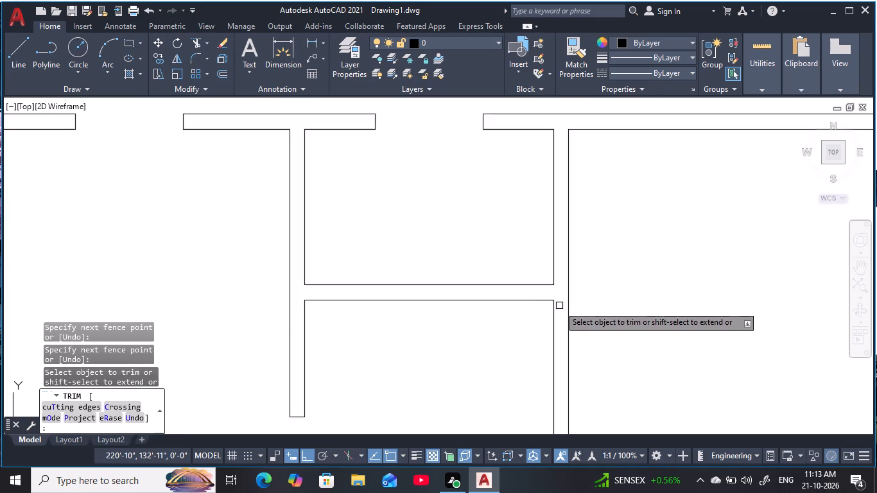
Trim the outer wall's inner line where the small south central rooms' east partition meets the south outer wall.
{"action": "middle_click_drag", "start_coordinate": [561, 305], "coordinate": [458, 202]}
{"action": "scroll", "coordinate": [456, 197], "scroll_direction": "down", "scroll_amount": 3}
{"action": "scroll", "coordinate": [451, 266], "scroll_direction": "up", "scroll_amount": 6}
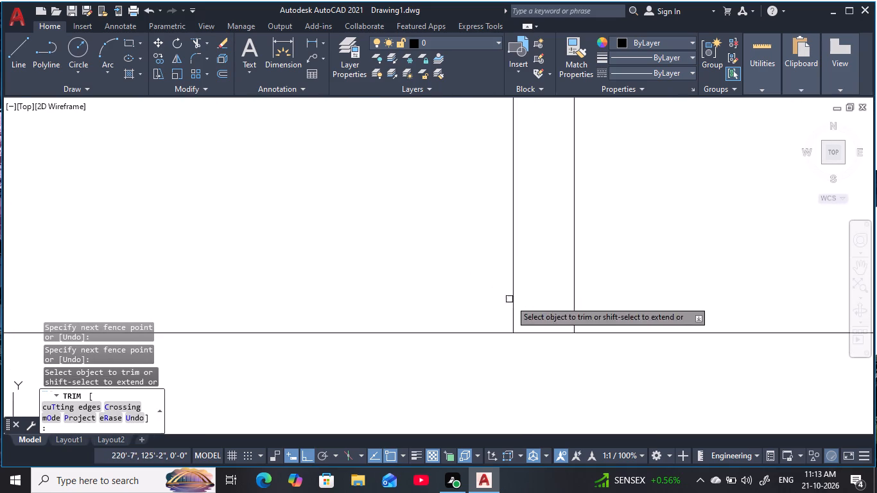
{"action": "left_click_drag", "start_coordinate": [530, 317], "coordinate": [533, 361]}
{"action": "scroll", "coordinate": [542, 347], "scroll_direction": "down", "scroll_amount": 6}
Trim the outer wall's inner line where both east corridor walls meet the south outer wall.
{"action": "middle_click_drag", "start_coordinate": [576, 275], "coordinate": [502, 297]}
{"action": "scroll", "coordinate": [502, 297], "scroll_direction": "down", "scroll_amount": 1}
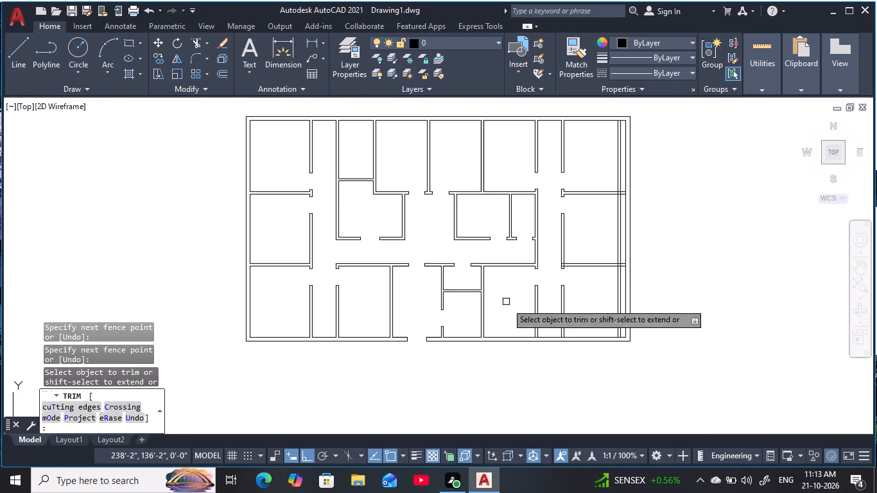
{"action": "scroll", "coordinate": [541, 340], "scroll_direction": "up", "scroll_amount": 6}
{"action": "left_click_drag", "start_coordinate": [478, 329], "coordinate": [482, 356]}
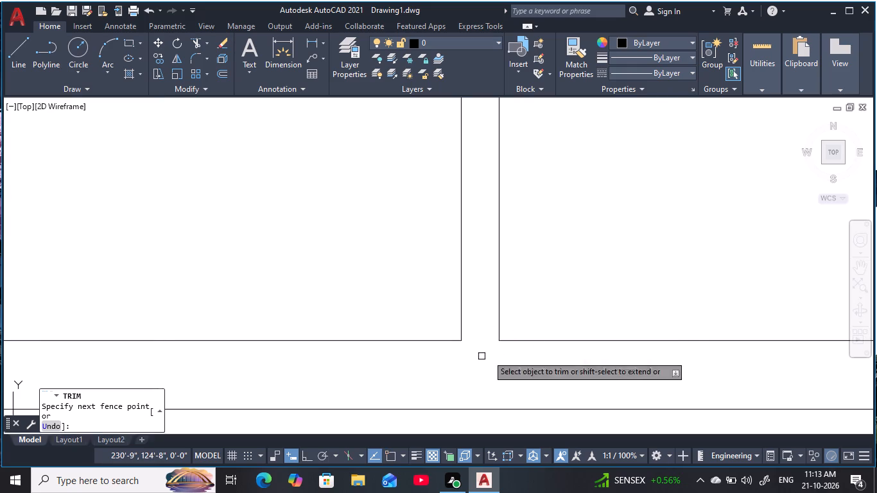
{"action": "scroll", "coordinate": [562, 335], "scroll_direction": "down", "scroll_amount": 4}
{"action": "middle_click_drag", "start_coordinate": [606, 307], "coordinate": [453, 311]}
{"action": "scroll", "coordinate": [476, 333], "scroll_direction": "up", "scroll_amount": 6}
{"action": "left_click_drag", "start_coordinate": [450, 343], "coordinate": [450, 345]}
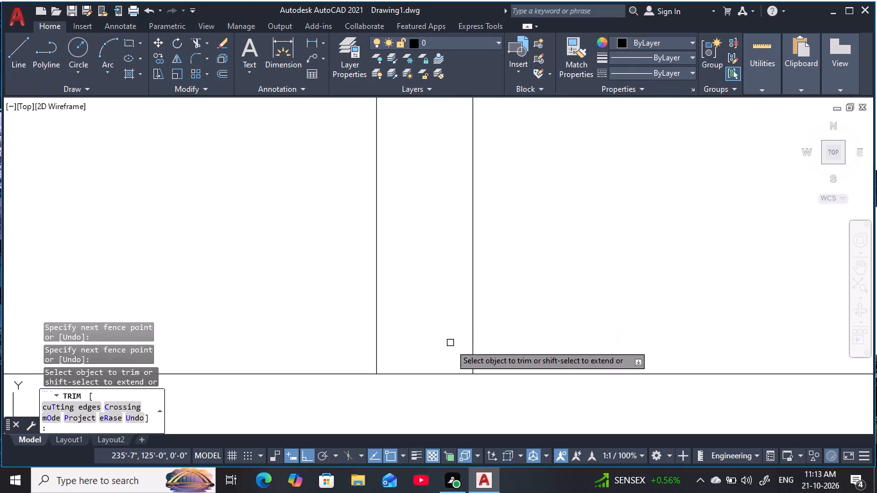
{"action": "left_click_drag", "start_coordinate": [450, 345], "coordinate": [445, 389]}
Trim the crossing lines where the southeast room's north partition meets the east corridor's east wall.
{"action": "scroll", "coordinate": [514, 347], "scroll_direction": "down", "scroll_amount": 6}
{"action": "middle_click_drag", "start_coordinate": [550, 272], "coordinate": [471, 408]}
{"action": "scroll", "coordinate": [415, 290], "scroll_direction": "up", "scroll_amount": 2}
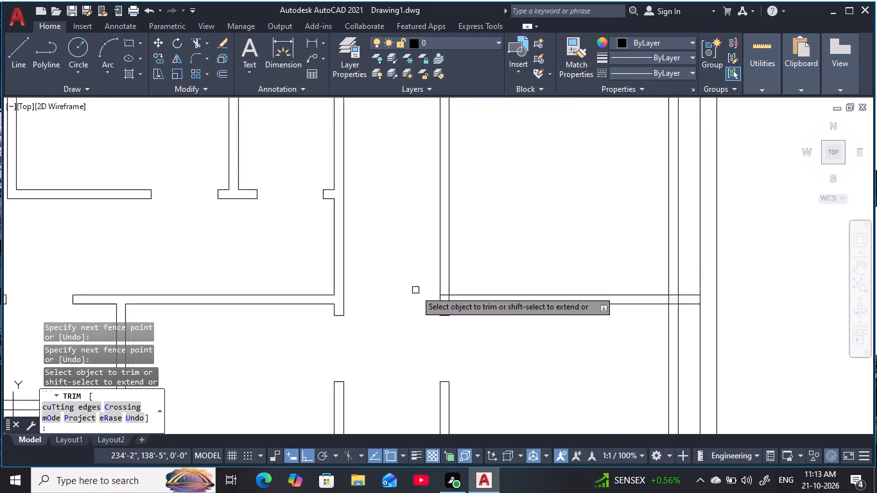
{"action": "scroll", "coordinate": [415, 290], "scroll_direction": "up", "scroll_amount": 1}
{"action": "scroll", "coordinate": [492, 306], "scroll_direction": "up", "scroll_amount": 3}
{"action": "left_click_drag", "start_coordinate": [492, 306], "coordinate": [534, 342]}
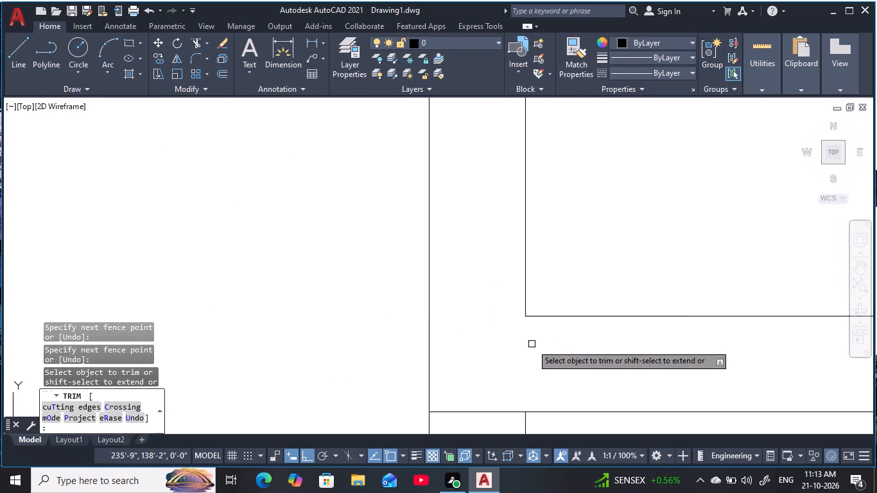
{"action": "left_click_drag", "start_coordinate": [505, 374], "coordinate": [474, 439]}
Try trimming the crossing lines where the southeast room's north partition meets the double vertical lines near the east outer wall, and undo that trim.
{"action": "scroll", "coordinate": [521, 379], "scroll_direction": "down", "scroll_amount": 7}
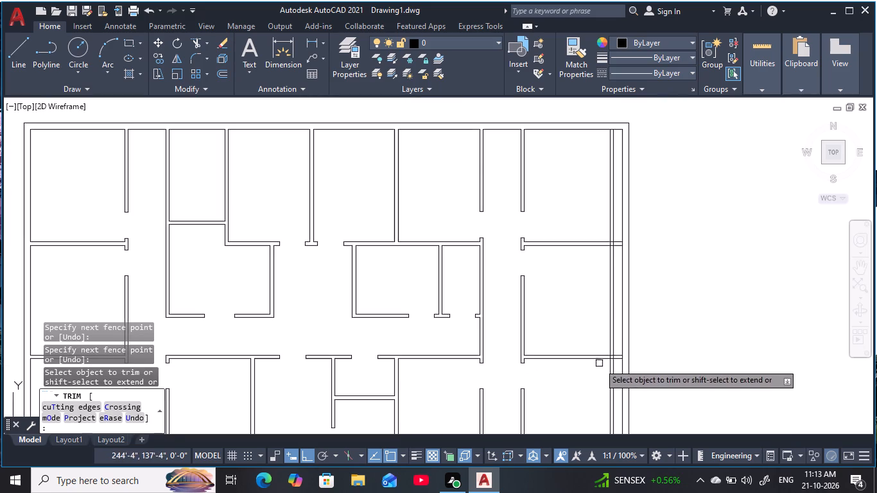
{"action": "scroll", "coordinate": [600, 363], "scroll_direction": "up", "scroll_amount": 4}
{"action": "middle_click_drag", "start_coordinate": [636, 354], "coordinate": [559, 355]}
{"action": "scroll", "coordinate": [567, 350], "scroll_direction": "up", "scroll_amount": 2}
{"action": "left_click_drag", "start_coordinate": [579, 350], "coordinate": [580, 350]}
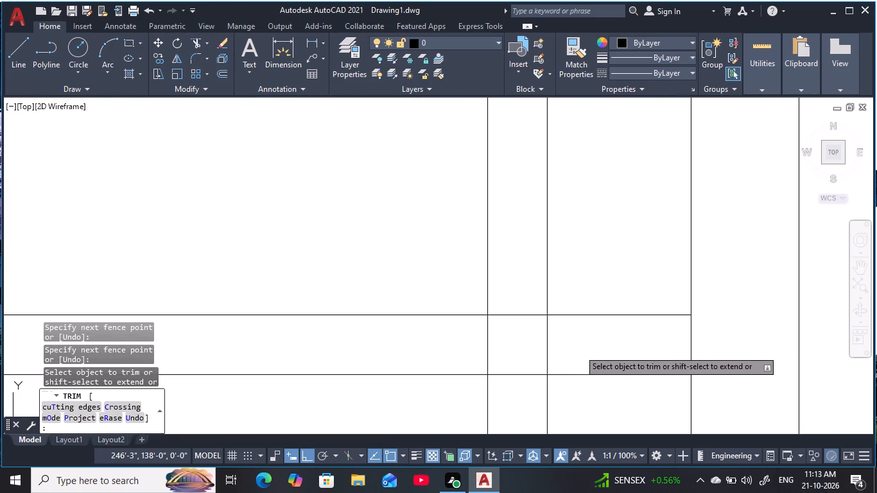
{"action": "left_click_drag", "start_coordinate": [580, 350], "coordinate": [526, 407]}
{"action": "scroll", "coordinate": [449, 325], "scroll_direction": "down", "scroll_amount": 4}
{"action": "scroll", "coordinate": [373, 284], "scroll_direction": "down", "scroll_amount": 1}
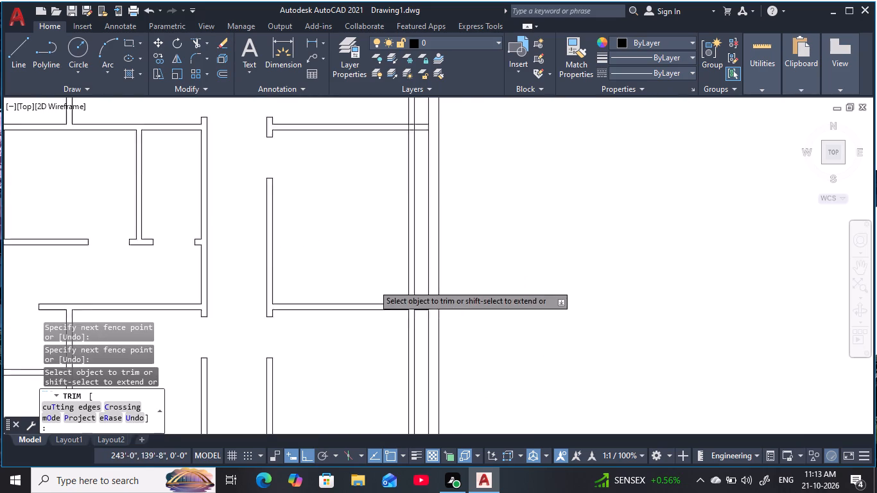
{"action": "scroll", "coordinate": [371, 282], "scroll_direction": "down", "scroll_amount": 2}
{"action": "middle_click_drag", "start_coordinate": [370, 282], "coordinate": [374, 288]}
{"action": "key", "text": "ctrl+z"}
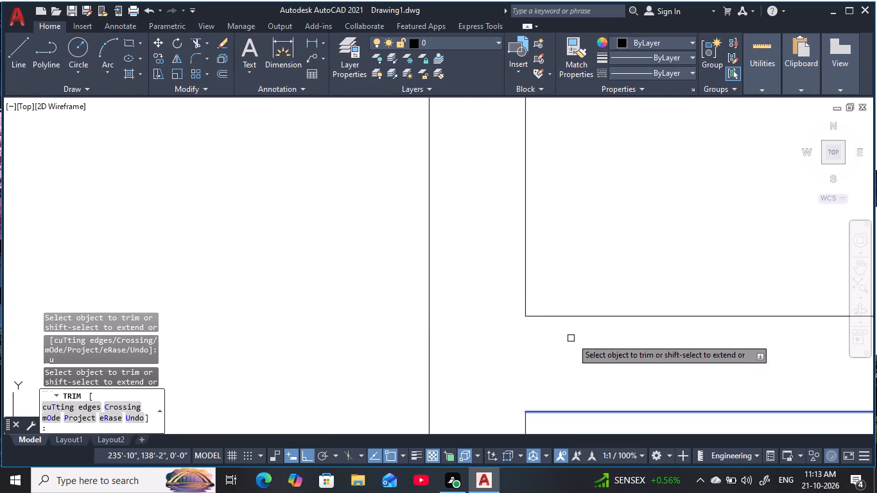
Trim the crossing lines where the southeast room's north partition meets the double vertical lines near the east outer wall.
{"action": "scroll", "coordinate": [575, 336], "scroll_direction": "down", "scroll_amount": 9}
{"action": "scroll", "coordinate": [617, 338], "scroll_direction": "up", "scroll_amount": 3}
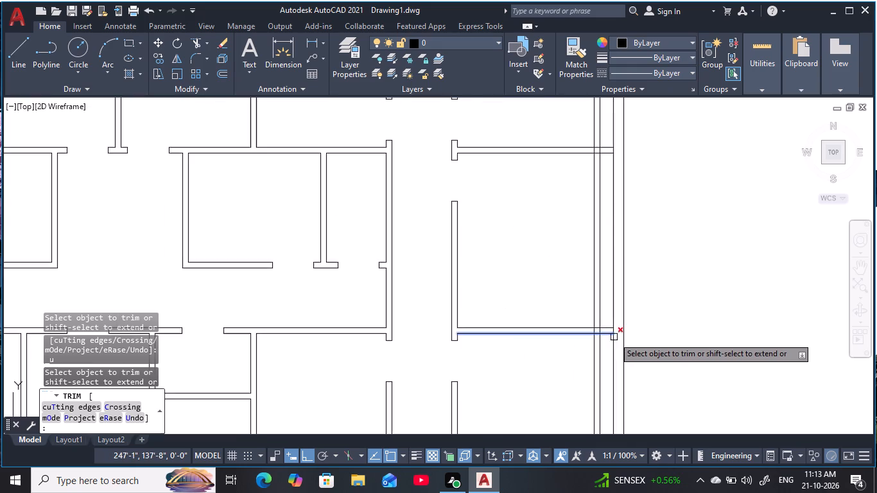
{"action": "scroll", "coordinate": [612, 338], "scroll_direction": "up", "scroll_amount": 5}
{"action": "middle_click_drag", "start_coordinate": [604, 337], "coordinate": [567, 359]}
{"action": "left_click_drag", "start_coordinate": [564, 366], "coordinate": [530, 233]}
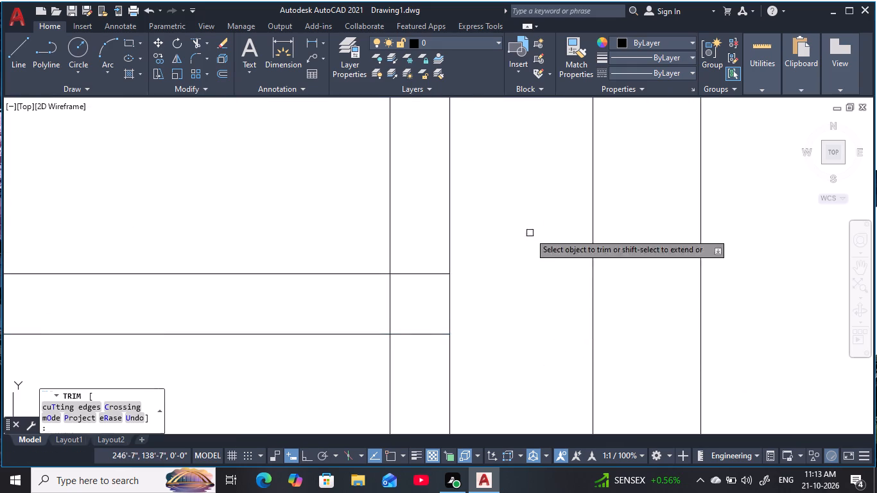
{"action": "left_click_drag", "start_coordinate": [433, 262], "coordinate": [413, 347]}
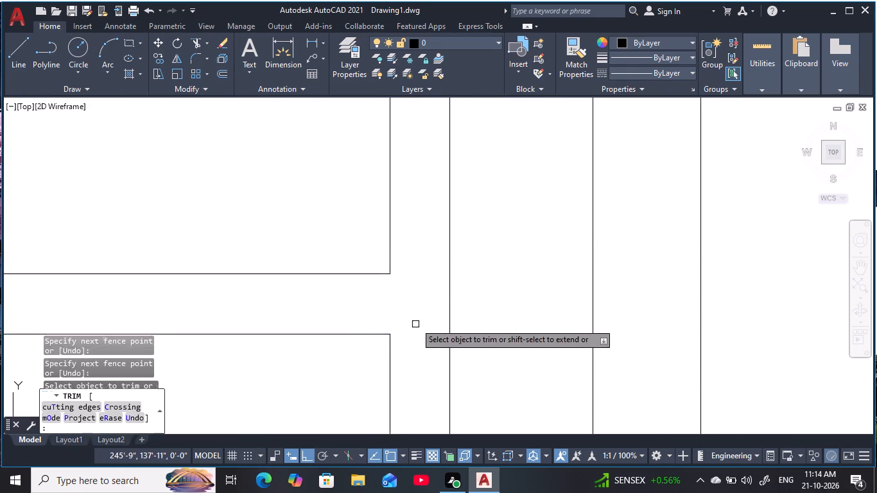
Trim the crossing lines where the northeast room's south partition meets the double vertical lines near the east outer wall.
{"action": "scroll", "coordinate": [421, 317], "scroll_direction": "down", "scroll_amount": 5}
{"action": "middle_click_drag", "start_coordinate": [392, 225], "coordinate": [389, 372]}
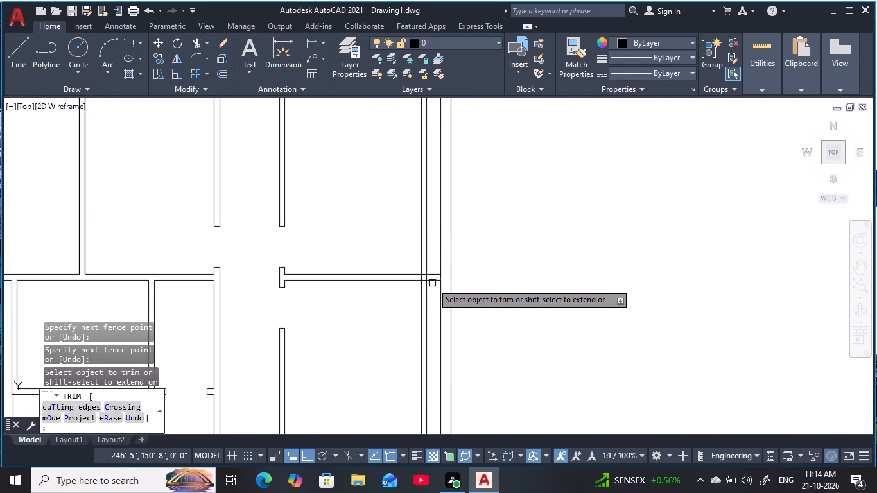
{"action": "scroll", "coordinate": [431, 281], "scroll_direction": "up", "scroll_amount": 5}
{"action": "left_click_drag", "start_coordinate": [447, 208], "coordinate": [453, 349]}
{"action": "left_click_drag", "start_coordinate": [343, 213], "coordinate": [340, 246]}
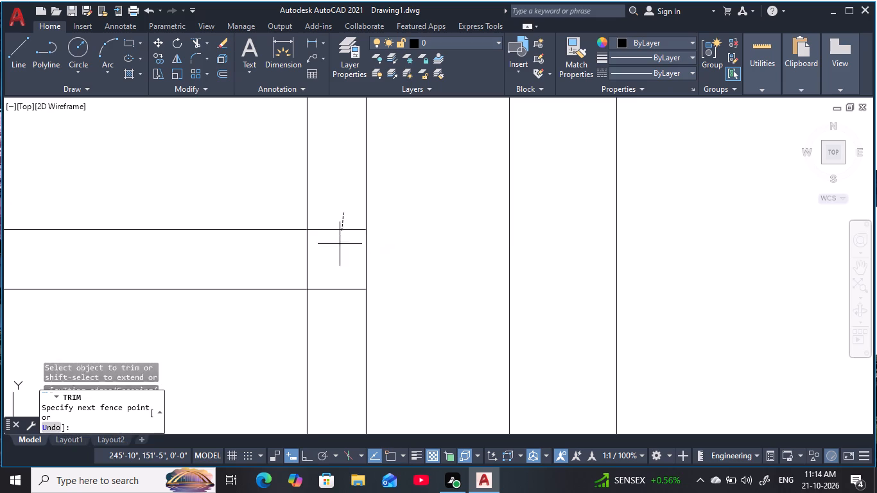
{"action": "left_click_drag", "start_coordinate": [340, 246], "coordinate": [339, 314]}
Trim the outer wall's inner line between the double vertical lines where they meet the north outer wall.
{"action": "scroll", "coordinate": [363, 286], "scroll_direction": "down", "scroll_amount": 6}
{"action": "middle_click_drag", "start_coordinate": [388, 271], "coordinate": [413, 353]}
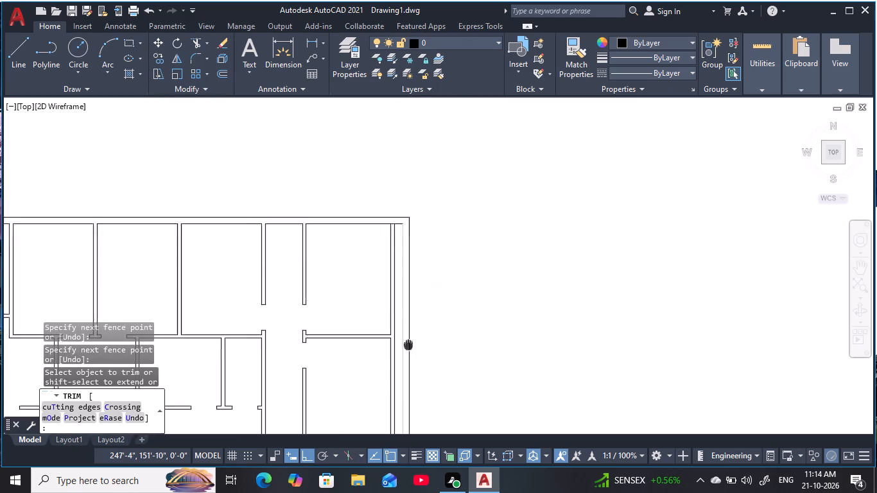
{"action": "middle_click_drag", "start_coordinate": [413, 353], "coordinate": [416, 360]}
{"action": "scroll", "coordinate": [397, 257], "scroll_direction": "up", "scroll_amount": 5}
{"action": "left_click_drag", "start_coordinate": [444, 211], "coordinate": [445, 244]}
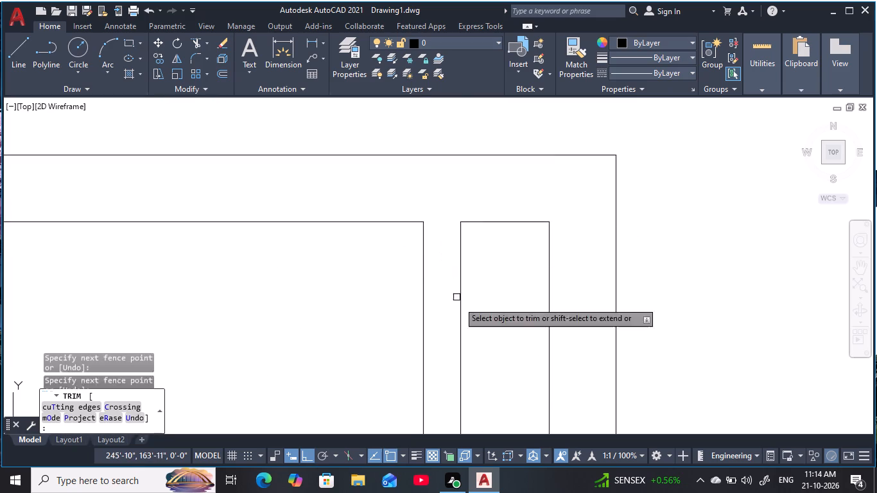
Trim the outer wall's inner line between the double vertical lines where they meet the south outer wall.
{"action": "scroll", "coordinate": [469, 342], "scroll_direction": "down", "scroll_amount": 5}
{"action": "middle_click_drag", "start_coordinate": [474, 347], "coordinate": [473, 188]}
{"action": "middle_click_drag", "start_coordinate": [489, 372], "coordinate": [485, 262]}
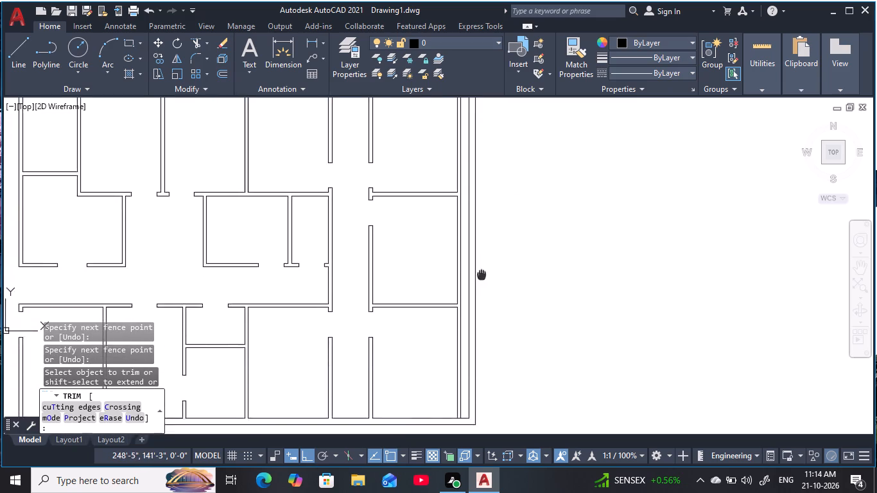
{"action": "middle_click_drag", "start_coordinate": [485, 262], "coordinate": [487, 258]}
{"action": "middle_click_drag", "start_coordinate": [490, 410], "coordinate": [492, 350]}
{"action": "scroll", "coordinate": [467, 347], "scroll_direction": "up", "scroll_amount": 5}
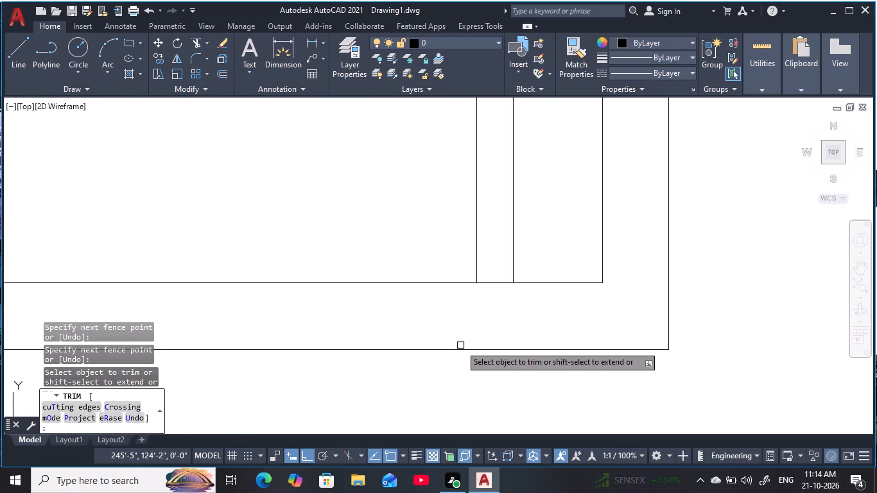
{"action": "left_click_drag", "start_coordinate": [491, 277], "coordinate": [506, 292]}
Look over the whole floor plan for wall junctions that still need trimming.
{"action": "scroll", "coordinate": [376, 339], "scroll_direction": "down", "scroll_amount": 4}
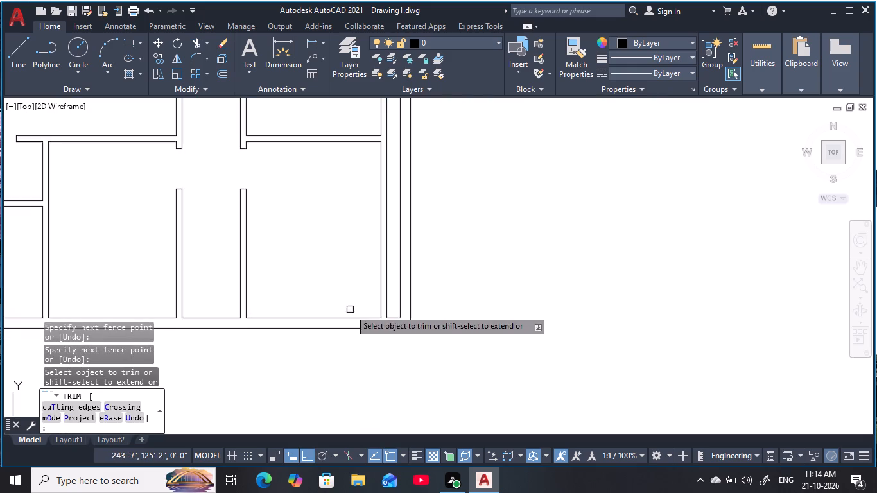
{"action": "middle_click_drag", "start_coordinate": [340, 296], "coordinate": [449, 395]}
{"action": "scroll", "coordinate": [444, 345], "scroll_direction": "down", "scroll_amount": 3}
{"action": "middle_click_drag", "start_coordinate": [444, 345], "coordinate": [482, 394]}
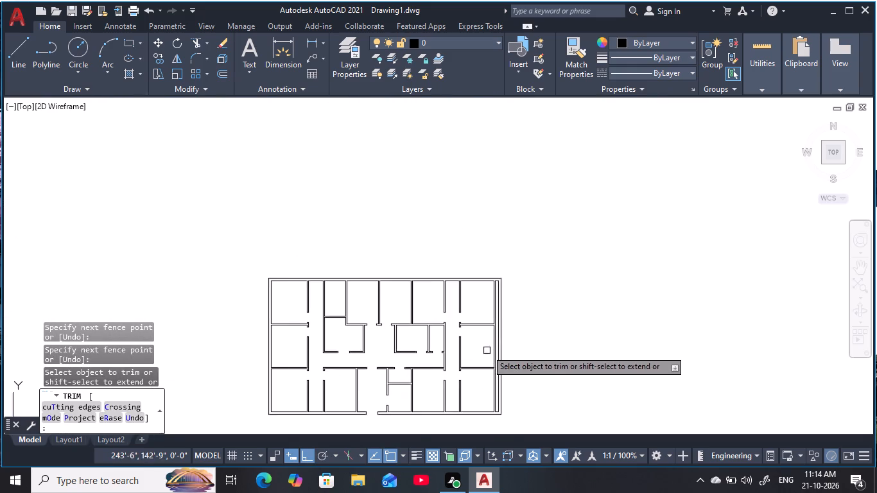
{"action": "scroll", "coordinate": [486, 347], "scroll_direction": "up", "scroll_amount": 2}
{"action": "middle_click_drag", "start_coordinate": [455, 380], "coordinate": [489, 286]}
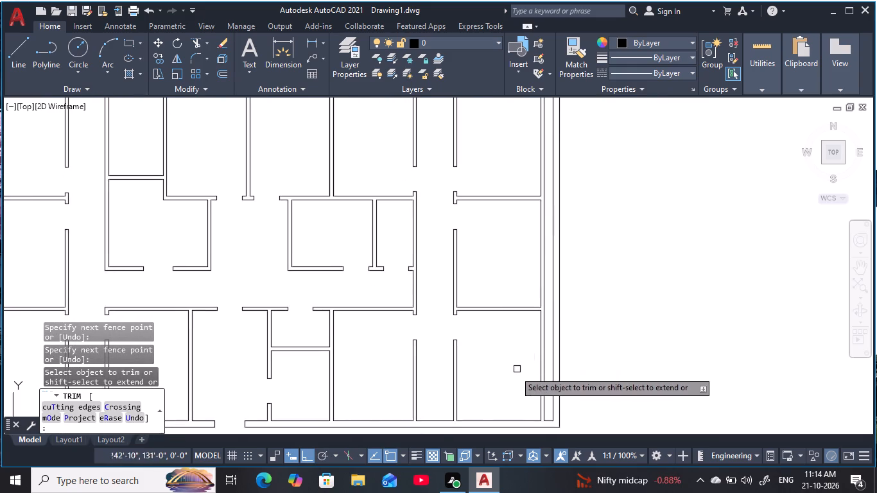
{"action": "middle_click_drag", "start_coordinate": [384, 340], "coordinate": [487, 307]}
{"action": "scroll", "coordinate": [482, 298], "scroll_direction": "down", "scroll_amount": 1}
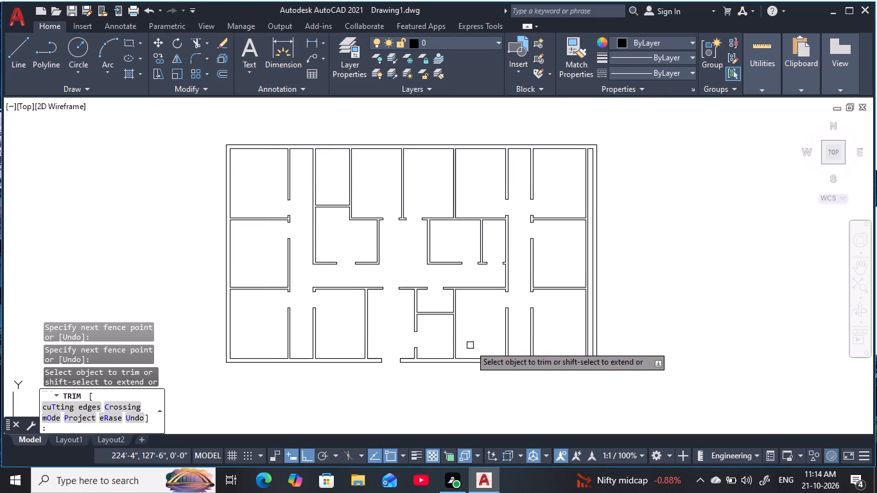
{"action": "key", "text": "Escape"}
{"action": "key", "text": "Escape"}
{"action": "key", "text": "Escape"}
{"action": "key", "text": "Escape"}
{"action": "key", "text": "Escape"}
{"action": "middle_click_drag", "start_coordinate": [533, 304], "coordinate": [469, 327]}
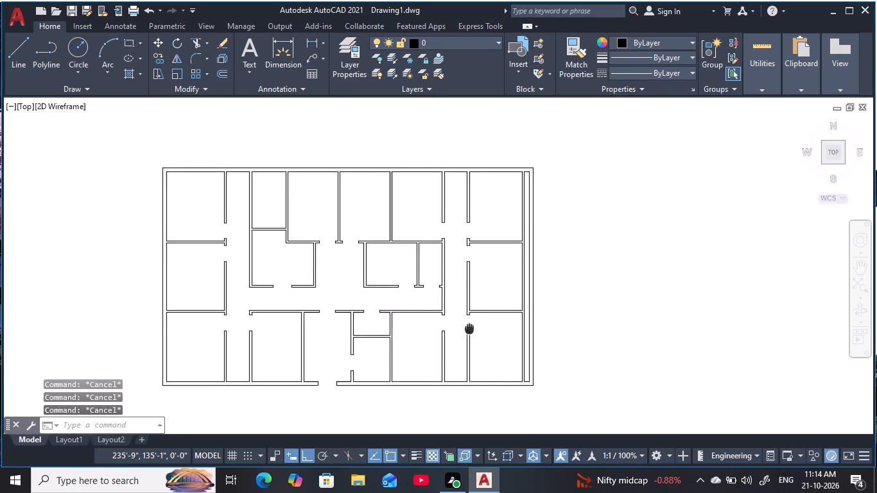
{"action": "middle_click_drag", "start_coordinate": [469, 327], "coordinate": [480, 312]}
{"action": "key", "text": "Escape"}
{"action": "key", "text": "Escape"}
{"action": "key", "text": "Escape"}
{"action": "key", "text": "Escape"}
{"action": "key", "text": "Escape"}
Draw a circle with a 3' radius in the empty space east of the floor plan.
{"action": "type", "text": "c"}
{"action": "key", "text": "space"}
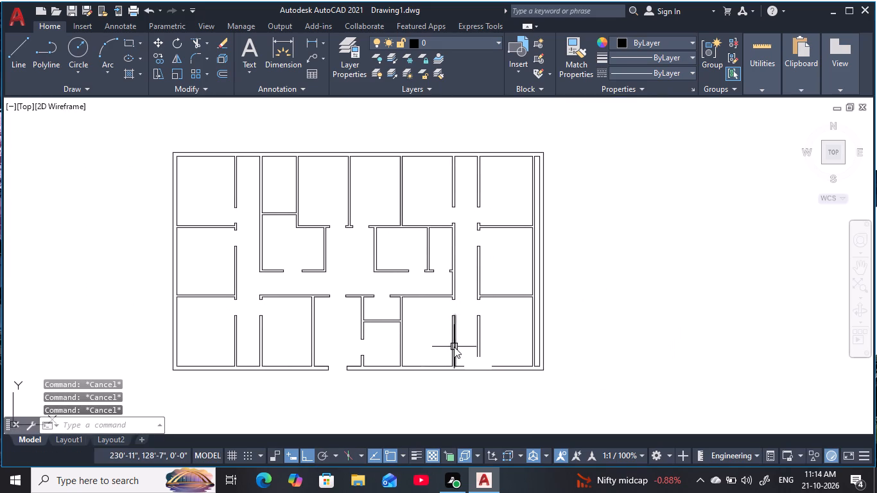
{"action": "left_click", "coordinate": [623, 259]}
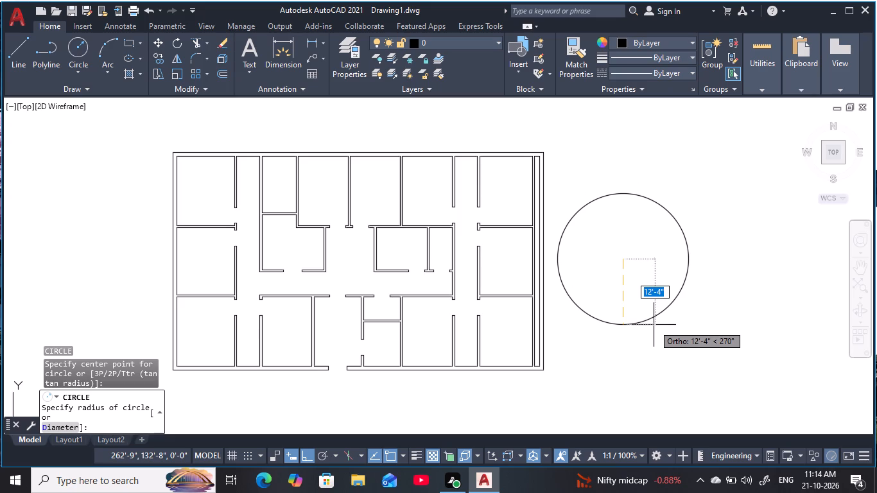
{"action": "key", "text": "3"}
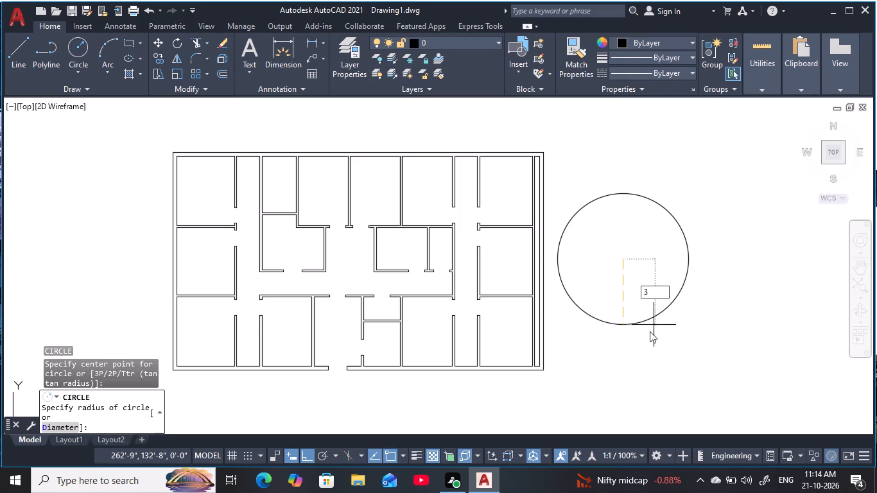
{"action": "key", "text": "apostrophe"}
{"action": "key", "text": "space"}
{"action": "key", "text": "Escape"}
{"action": "key", "text": "Escape"}
{"action": "key", "text": "Escape"}
{"action": "key", "text": "Escape"}
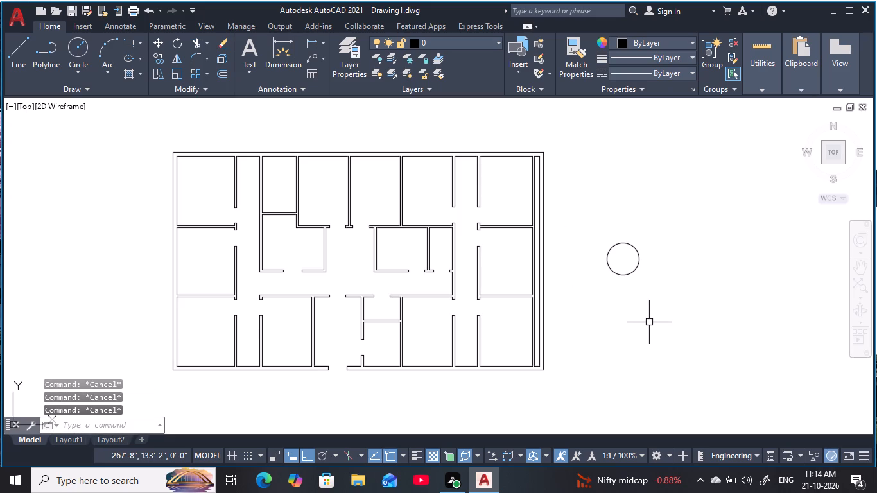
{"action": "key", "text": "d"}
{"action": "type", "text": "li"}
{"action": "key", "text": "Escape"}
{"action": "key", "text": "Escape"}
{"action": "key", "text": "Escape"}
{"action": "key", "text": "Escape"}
Draw connected lines from the circle's top quadrant to its centre and on to its east quadrant.
{"action": "key", "text": "l"}
{"action": "key", "text": "space"}
{"action": "scroll", "coordinate": [622, 245], "scroll_direction": "up", "scroll_amount": 3}
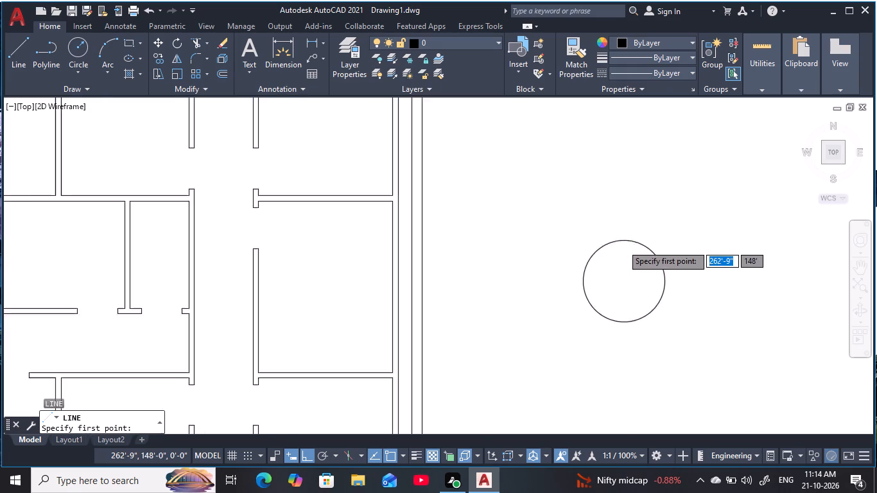
{"action": "left_click", "coordinate": [625, 238]}
{"action": "left_click", "coordinate": [627, 304]}
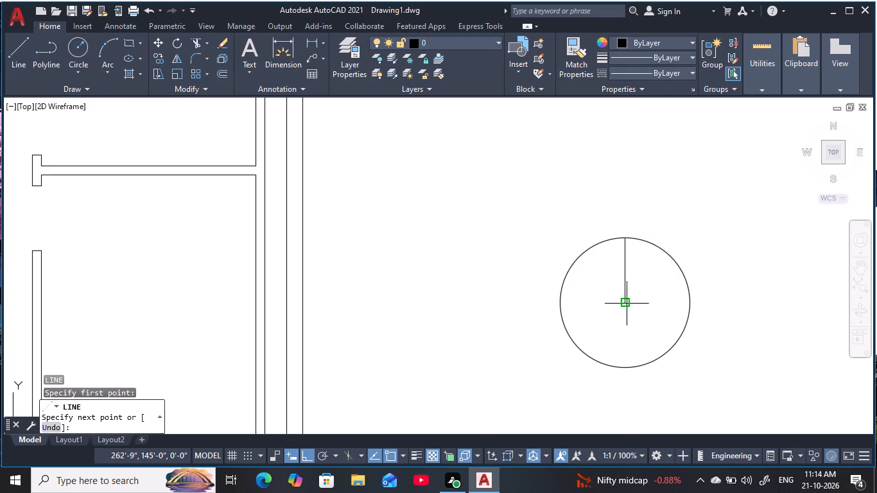
{"action": "left_click", "coordinate": [690, 298]}
{"action": "key", "text": "Escape"}
{"action": "key", "text": "Escape"}
{"action": "key", "text": "Escape"}
{"action": "key", "text": "Escape"}
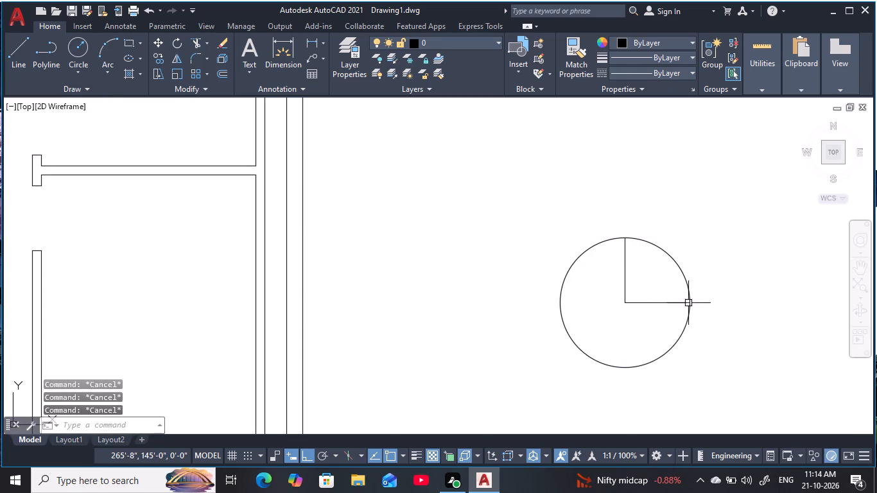
Offset the circle's vertical radius line 2" to the east to form the door leaf.
{"action": "key", "text": "o"}
{"action": "key", "text": "space"}
{"action": "key", "text": "2"}
{"action": "key", "text": "space"}
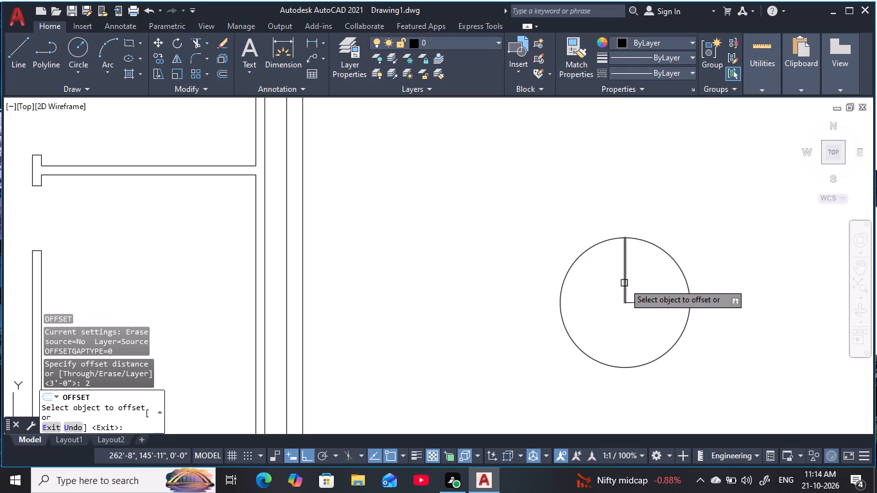
{"action": "left_click", "coordinate": [624, 283]}
{"action": "left_click", "coordinate": [690, 273]}
{"action": "key", "text": "Escape"}
{"action": "key", "text": "Escape"}
{"action": "key", "text": "Escape"}
{"action": "key", "text": "Escape"}
{"action": "key", "text": "Escape"}
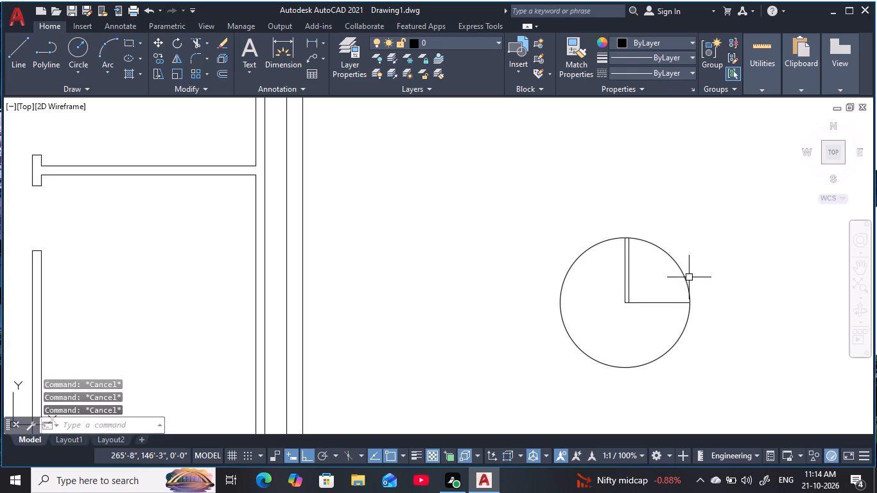
Trim the circle to its northeast quarter arc and remove the horizontal radius line inside the swing, leaving the door symbol.
{"action": "type", "text": "tr"}
{"action": "key", "text": "space"}
{"action": "left_click_drag", "start_coordinate": [691, 395], "coordinate": [679, 388]}
{"action": "left_click", "coordinate": [551, 279]}
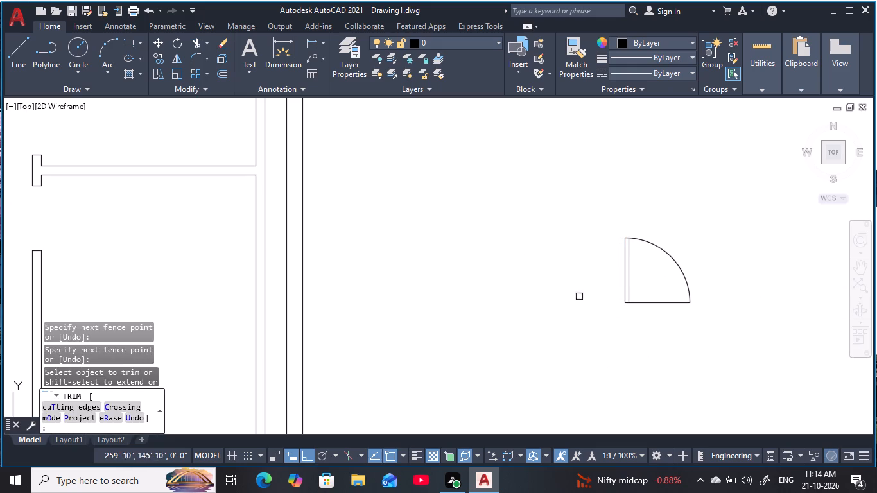
{"action": "left_click", "coordinate": [643, 314]}
{"action": "left_click", "coordinate": [644, 290]}
{"action": "key", "text": "Escape"}
{"action": "key", "text": "Escape"}
{"action": "key", "text": "Escape"}
{"action": "key", "text": "Escape"}
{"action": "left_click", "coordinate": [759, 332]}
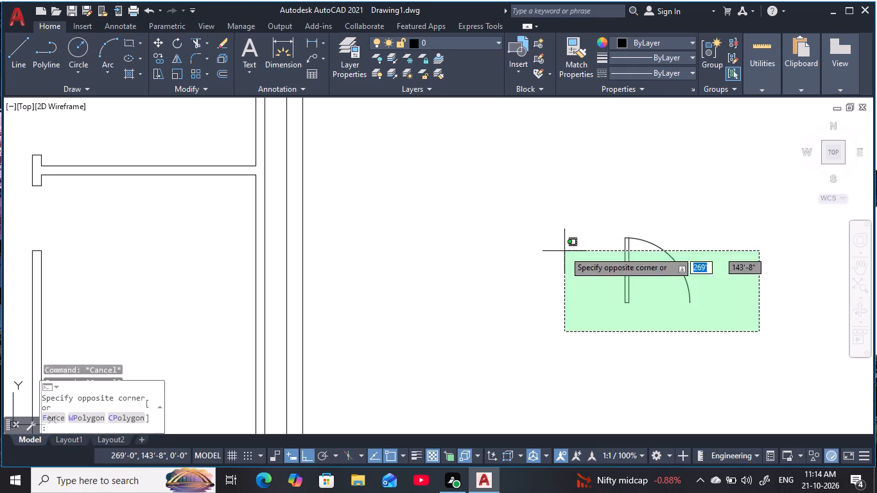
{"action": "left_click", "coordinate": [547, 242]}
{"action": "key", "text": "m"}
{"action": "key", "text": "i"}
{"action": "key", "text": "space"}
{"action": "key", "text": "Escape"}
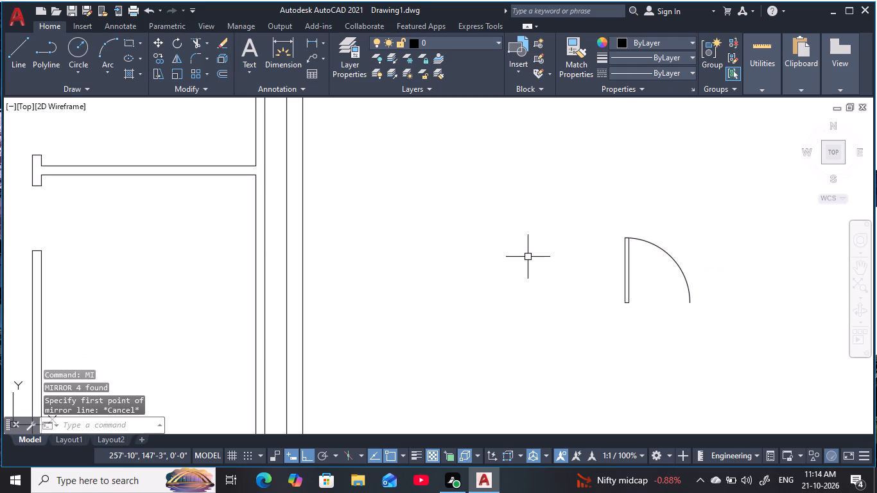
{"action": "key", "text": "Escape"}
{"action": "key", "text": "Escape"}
Mirror the door symbol about a vertical axis on its west side, keeping the original.
{"action": "key", "text": "space"}
{"action": "left_click", "coordinate": [713, 330]}
{"action": "left_click", "coordinate": [542, 238]}
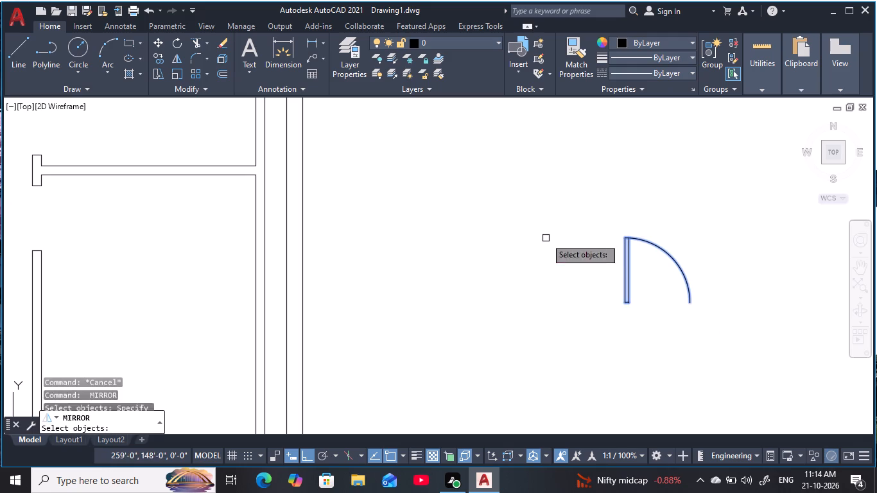
{"action": "key", "text": "space"}
{"action": "left_click", "coordinate": [582, 231]}
{"action": "left_click", "coordinate": [609, 342]}
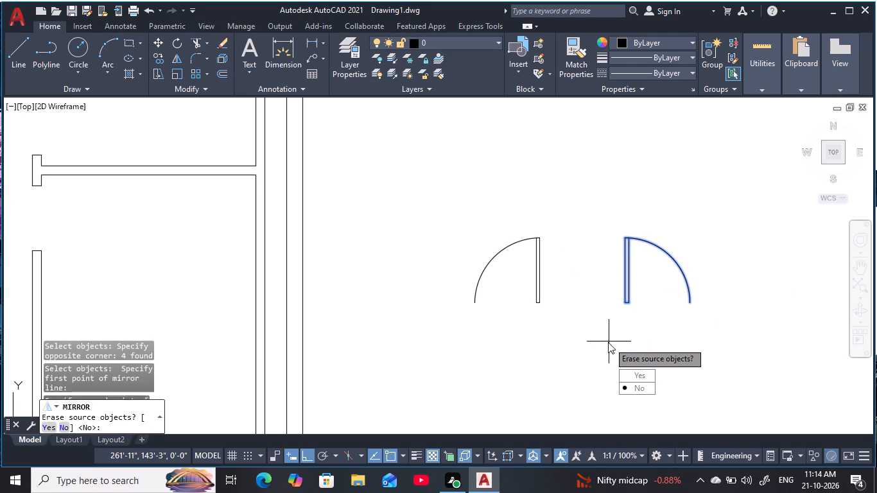
{"action": "left_click_drag", "start_coordinate": [632, 386], "coordinate": [607, 342]}
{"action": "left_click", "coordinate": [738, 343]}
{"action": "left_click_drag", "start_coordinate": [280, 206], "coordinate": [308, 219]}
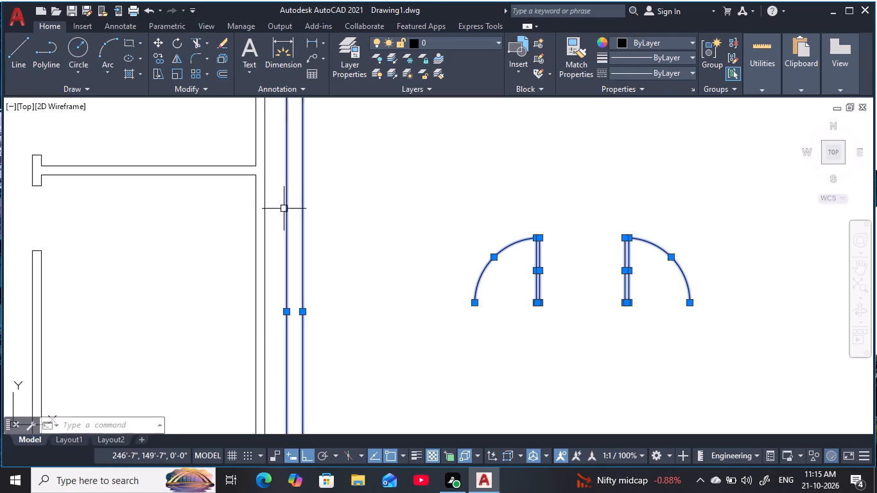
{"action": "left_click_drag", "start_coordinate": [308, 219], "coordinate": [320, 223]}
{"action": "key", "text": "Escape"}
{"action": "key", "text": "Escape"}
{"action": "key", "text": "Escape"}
Mirror both door symbols about a horizontal axis below them, keeping the originals, for four door orientations.
{"action": "left_click", "coordinate": [745, 342]}
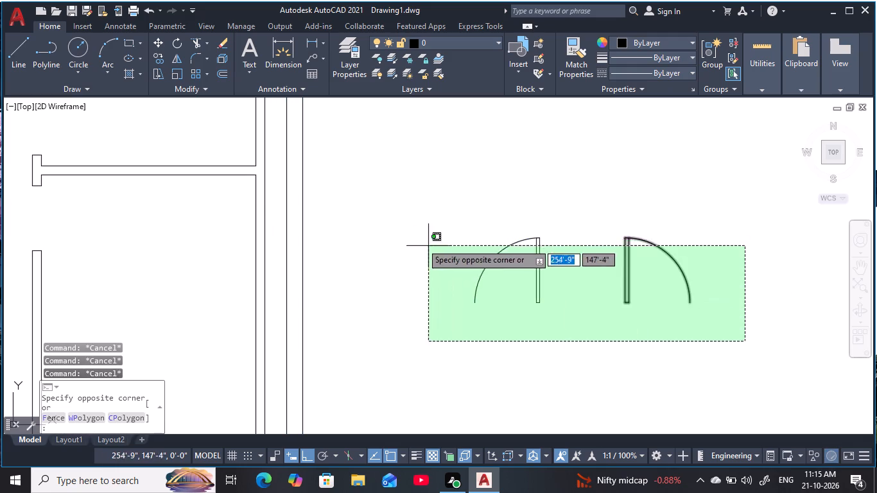
{"action": "left_click", "coordinate": [403, 235]}
{"action": "key", "text": "space"}
{"action": "left_click_drag", "start_coordinate": [478, 359], "coordinate": [483, 354]}
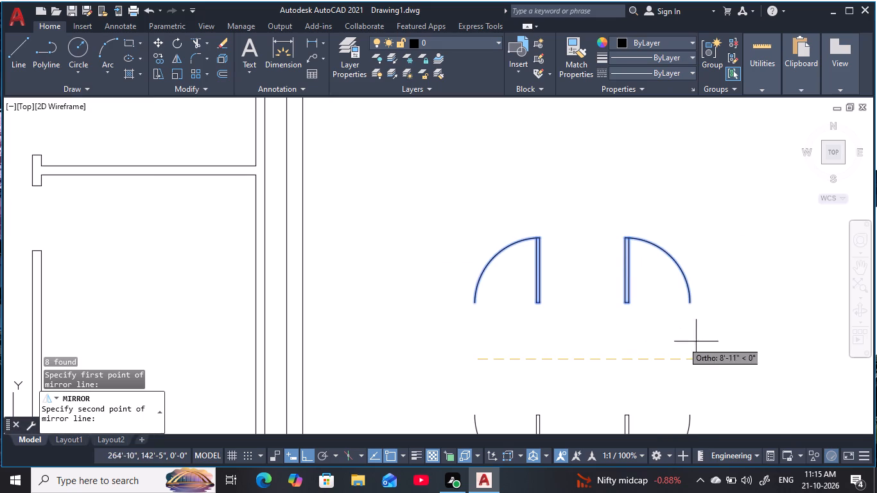
{"action": "left_click", "coordinate": [737, 336]}
{"action": "key", "text": "space"}
{"action": "scroll", "coordinate": [714, 347], "scroll_direction": "down", "scroll_amount": 1}
{"action": "middle_click_drag", "start_coordinate": [707, 340], "coordinate": [701, 282]}
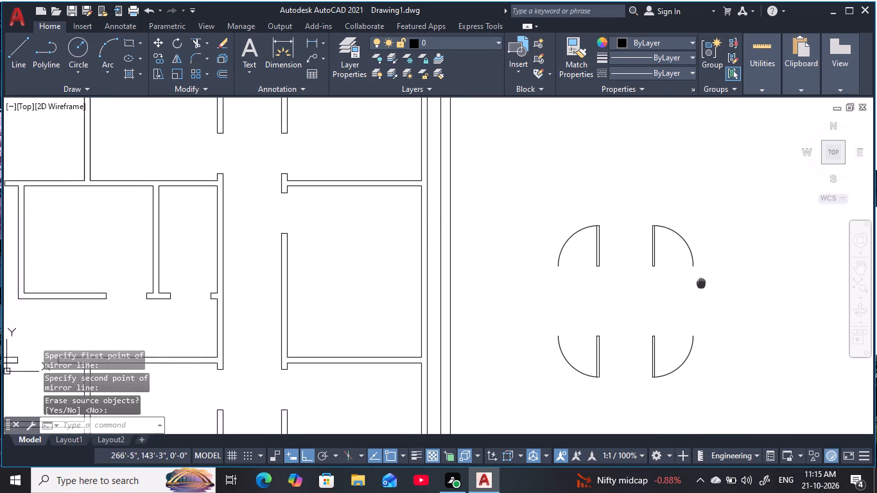
{"action": "middle_click_drag", "start_coordinate": [701, 282], "coordinate": [702, 278]}
{"action": "key", "text": "Escape"}
{"action": "key", "text": "Escape"}
{"action": "key", "text": "Escape"}
{"action": "key", "text": "Escape"}
Copy the northeast door symbol about 15'-10" to the east, into the clear space beside the four existing symbols.
{"action": "left_click", "coordinate": [744, 288]}
{"action": "left_click", "coordinate": [625, 185]}
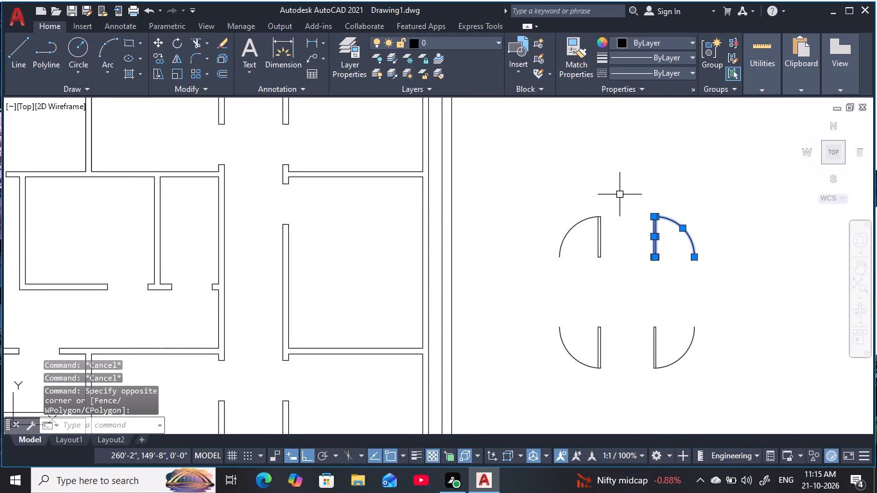
{"action": "key", "text": "c"}
{"action": "key", "text": "o"}
{"action": "key", "text": "space"}
{"action": "left_click", "coordinate": [661, 244]}
{"action": "middle_click_drag", "start_coordinate": [734, 229], "coordinate": [428, 236]}
{"action": "left_click", "coordinate": [563, 231]}
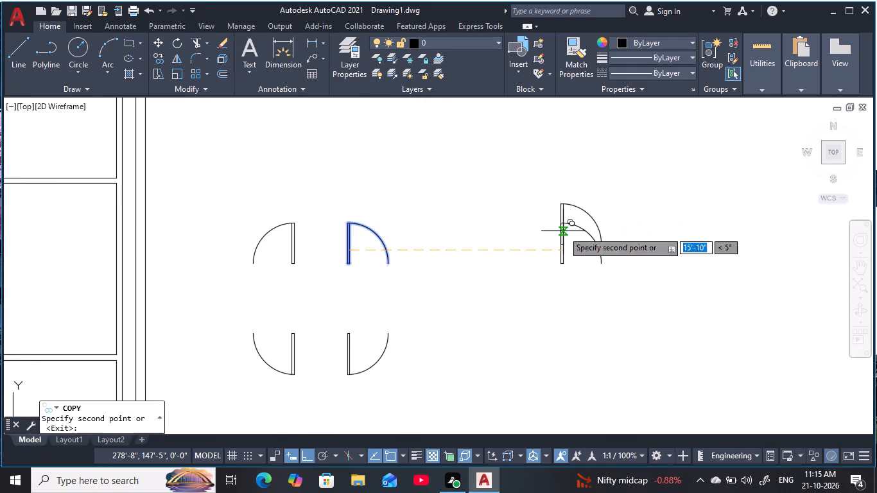
{"action": "key", "text": "Escape"}
{"action": "key", "text": "Escape"}
{"action": "key", "text": "Escape"}
Rotate the copied door symbol 90° clockwise so its leaf lies horizontal.
{"action": "left_click_drag", "start_coordinate": [670, 311], "coordinate": [663, 302]}
{"action": "left_click", "coordinate": [510, 204]}
{"action": "key", "text": "r"}
{"action": "key", "text": "o"}
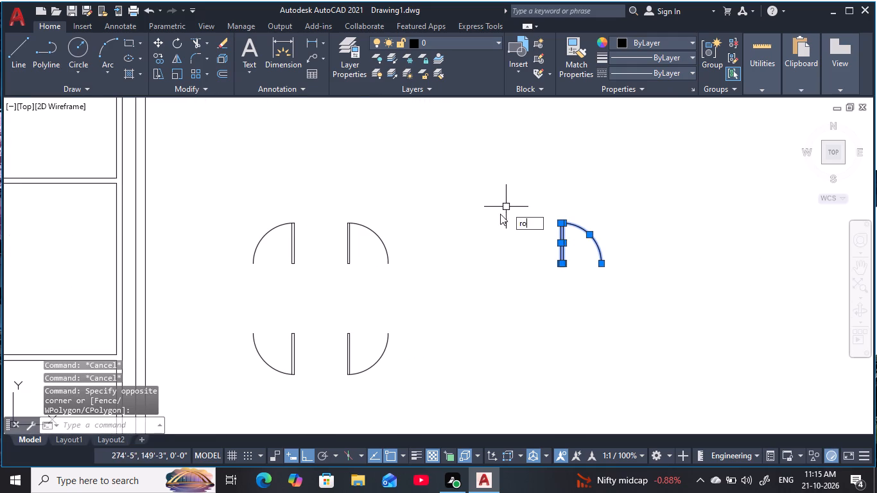
{"action": "key", "text": "space"}
{"action": "left_click", "coordinate": [586, 255]}
{"action": "left_click", "coordinate": [580, 293]}
{"action": "key", "text": "Escape"}
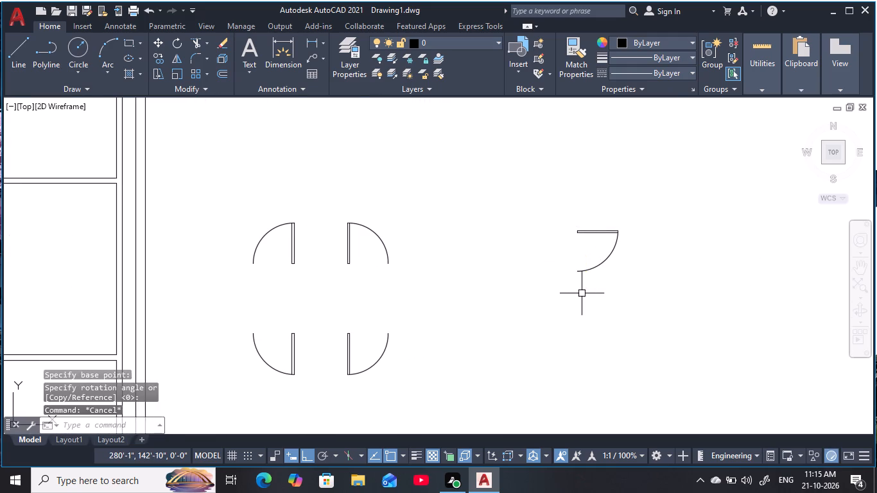
{"action": "key", "text": "Escape"}
{"action": "key", "text": "Escape"}
Mirror the rotated door symbol about a horizontal axis below it, keeping the original.
{"action": "left_click", "coordinate": [693, 313]}
{"action": "left_click", "coordinate": [475, 193]}
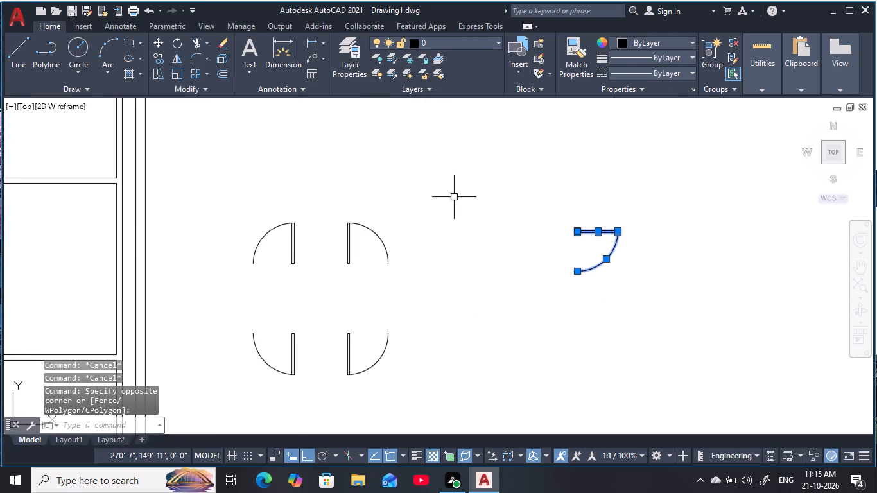
{"action": "key", "text": "m"}
{"action": "key", "text": "i"}
{"action": "key", "text": "space"}
{"action": "left_click_drag", "start_coordinate": [550, 299], "coordinate": [558, 298]}
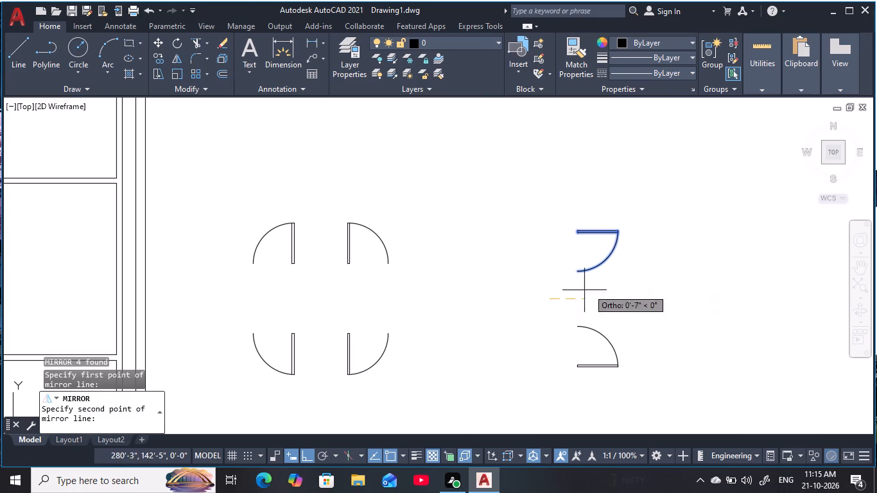
{"action": "left_click", "coordinate": [719, 257]}
{"action": "key", "text": "space"}
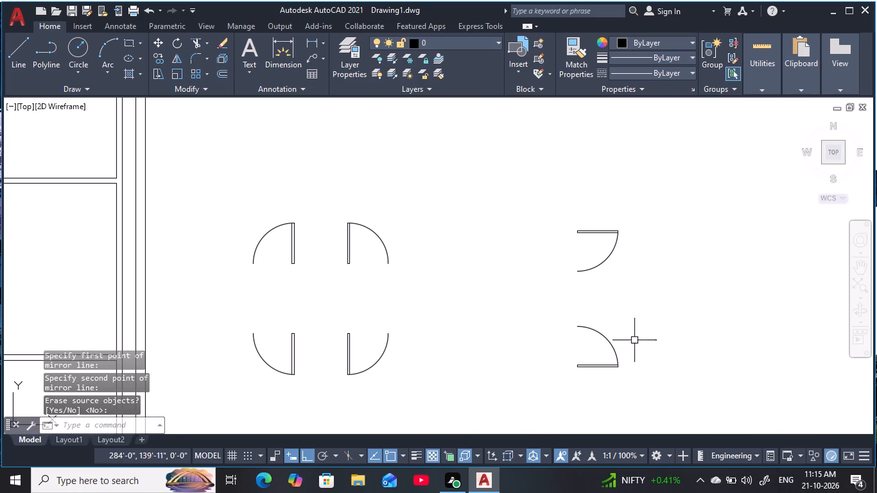
Mirror both horizontal-leaf door symbols about a vertical axis on their west side, keeping the originals.
{"action": "left_click", "coordinate": [656, 396]}
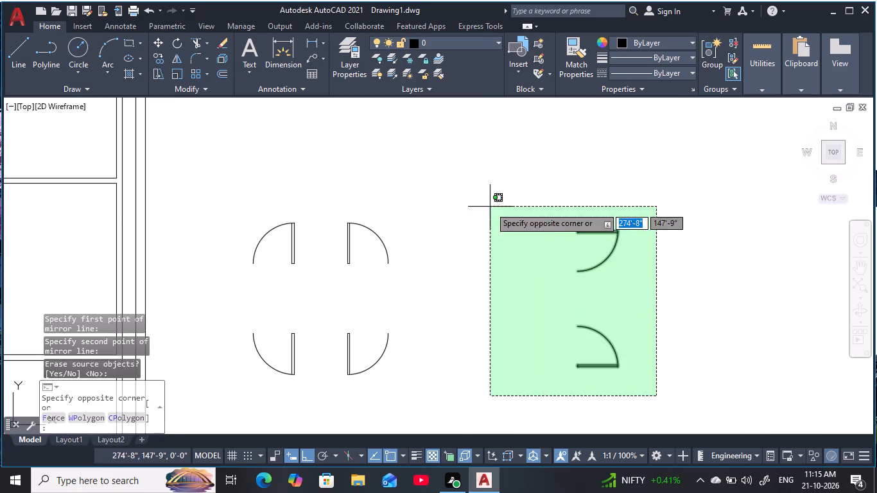
{"action": "left_click", "coordinate": [481, 198]}
{"action": "left_click", "coordinate": [548, 222]}
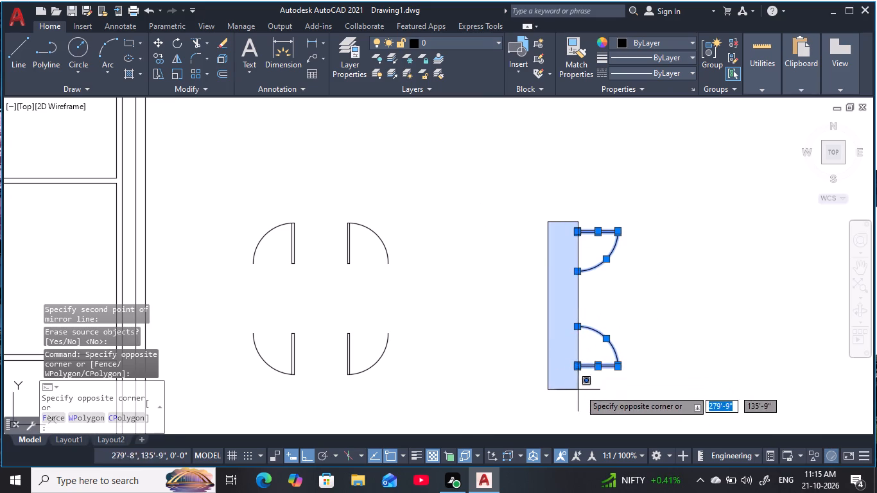
{"action": "key", "text": "space"}
{"action": "key", "text": "space"}
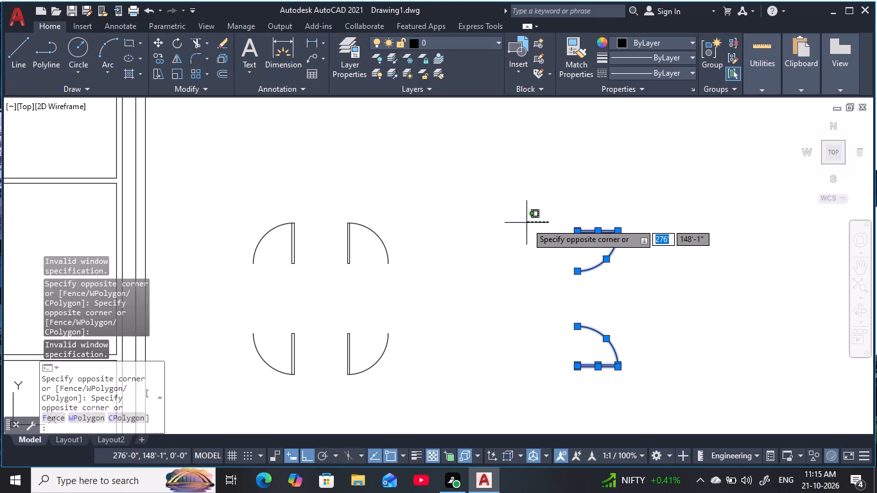
{"action": "key", "text": "Escape"}
{"action": "key", "text": "space"}
{"action": "left_click", "coordinate": [534, 210]}
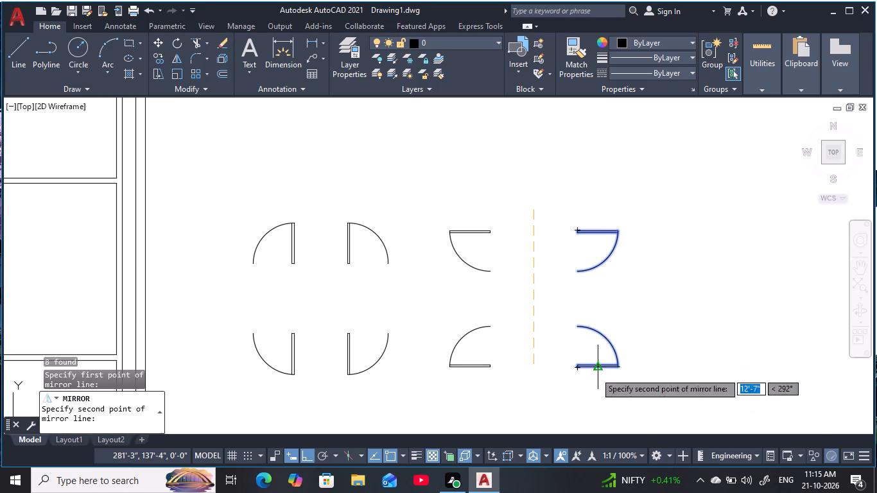
{"action": "left_click", "coordinate": [600, 392]}
{"action": "key", "text": "space"}
{"action": "scroll", "coordinate": [523, 342], "scroll_direction": "down", "scroll_amount": 2}
{"action": "middle_click_drag", "start_coordinate": [519, 332], "coordinate": [599, 297]}
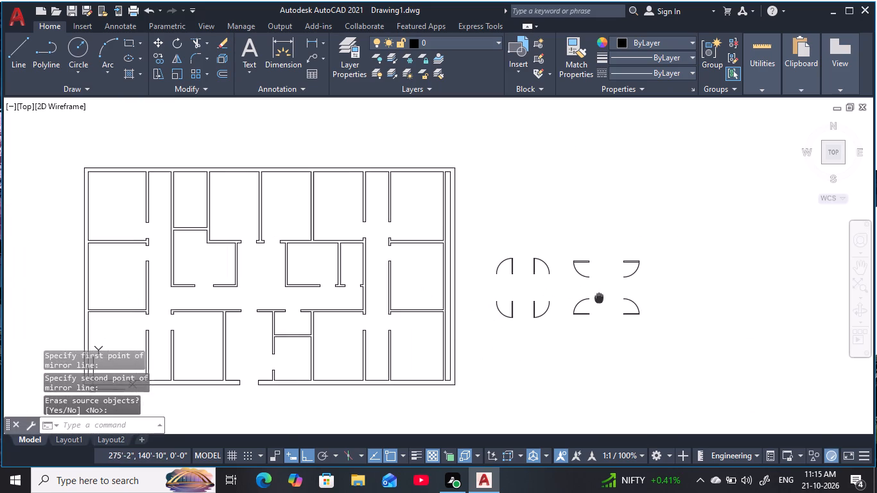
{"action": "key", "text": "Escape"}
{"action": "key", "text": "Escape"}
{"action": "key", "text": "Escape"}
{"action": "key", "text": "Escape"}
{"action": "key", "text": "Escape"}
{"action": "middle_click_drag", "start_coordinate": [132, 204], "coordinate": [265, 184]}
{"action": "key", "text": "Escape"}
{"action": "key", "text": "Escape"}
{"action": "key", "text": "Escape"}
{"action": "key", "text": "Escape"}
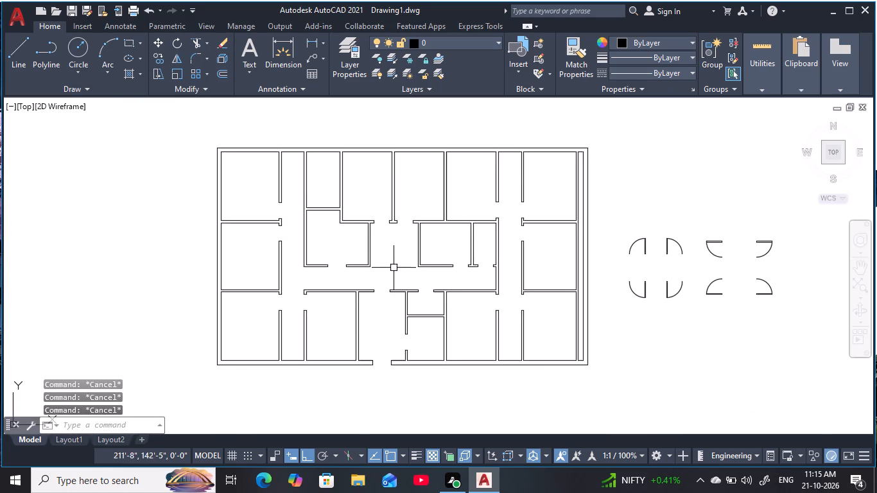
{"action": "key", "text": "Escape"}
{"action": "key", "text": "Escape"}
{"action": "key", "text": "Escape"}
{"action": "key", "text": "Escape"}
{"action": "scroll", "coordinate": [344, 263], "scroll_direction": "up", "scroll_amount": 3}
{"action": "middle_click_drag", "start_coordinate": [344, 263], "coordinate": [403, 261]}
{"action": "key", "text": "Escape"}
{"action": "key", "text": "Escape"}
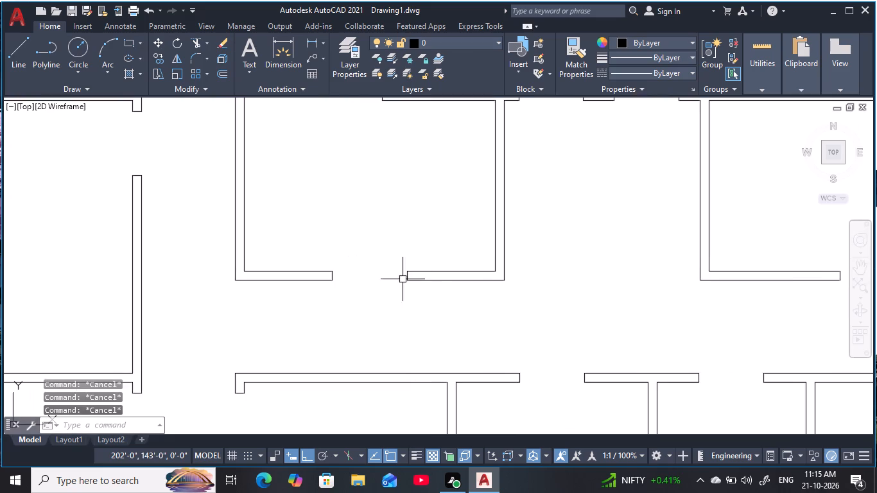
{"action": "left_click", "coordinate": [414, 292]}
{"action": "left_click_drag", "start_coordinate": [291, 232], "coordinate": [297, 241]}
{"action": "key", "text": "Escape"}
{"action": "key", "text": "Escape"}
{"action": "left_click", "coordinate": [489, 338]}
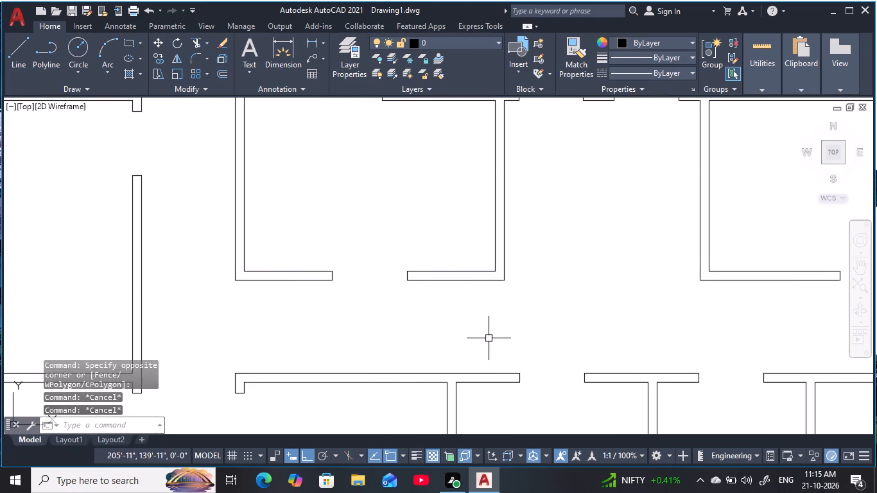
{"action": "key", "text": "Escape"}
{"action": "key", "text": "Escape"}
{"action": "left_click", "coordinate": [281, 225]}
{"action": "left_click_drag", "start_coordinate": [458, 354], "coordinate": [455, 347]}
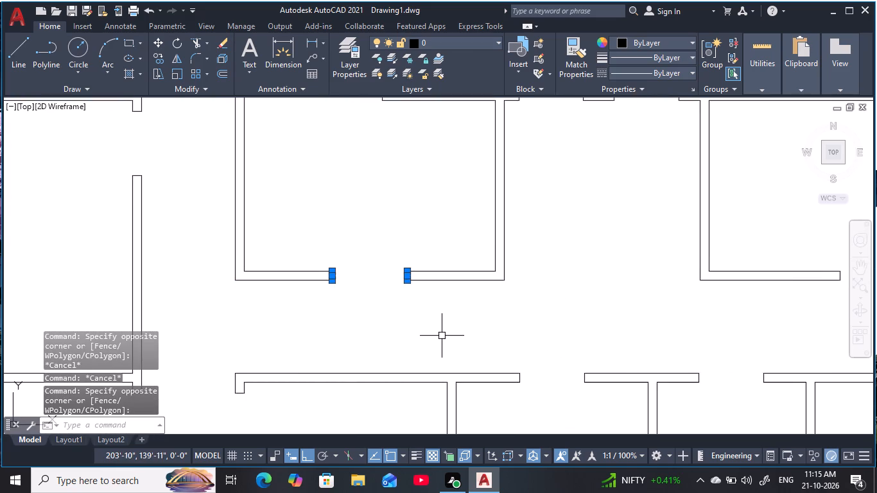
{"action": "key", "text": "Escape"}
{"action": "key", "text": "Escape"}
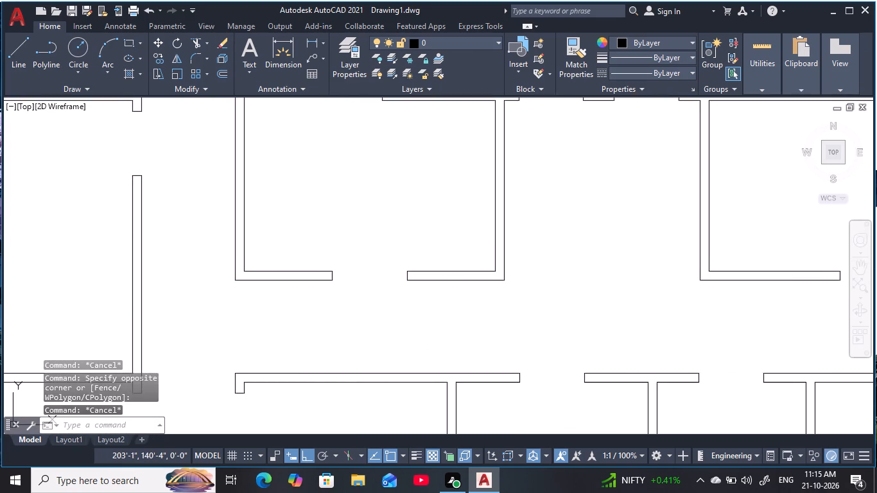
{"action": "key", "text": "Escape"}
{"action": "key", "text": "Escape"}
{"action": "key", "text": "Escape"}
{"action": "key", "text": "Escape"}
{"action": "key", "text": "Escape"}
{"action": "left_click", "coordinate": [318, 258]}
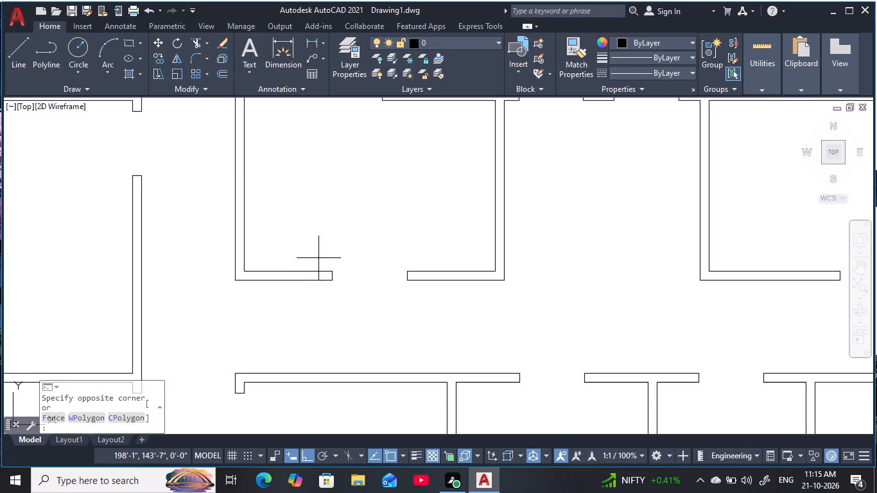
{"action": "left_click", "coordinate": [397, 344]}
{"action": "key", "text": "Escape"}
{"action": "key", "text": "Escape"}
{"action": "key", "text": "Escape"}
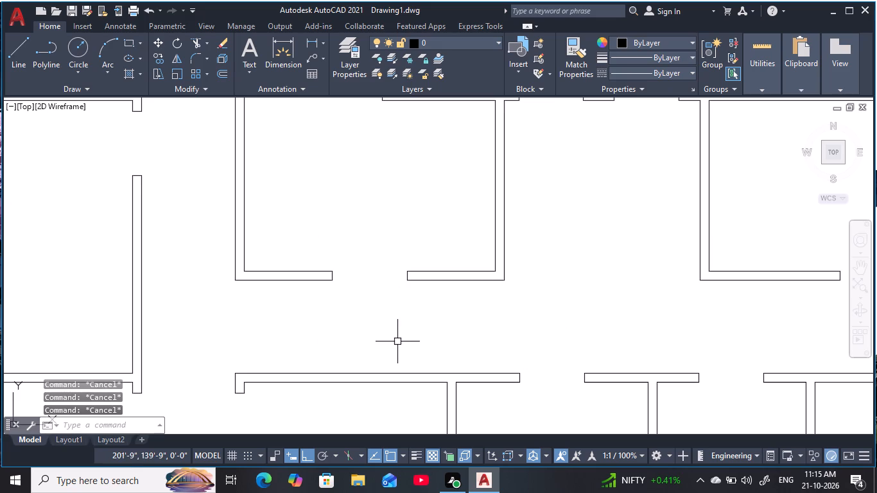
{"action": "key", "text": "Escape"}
Offset both jamb lines 3" into the opening in the south wall of the enclosed room beside the west corridor.
{"action": "type", "text": "o 3"}
{"action": "key", "text": "space"}
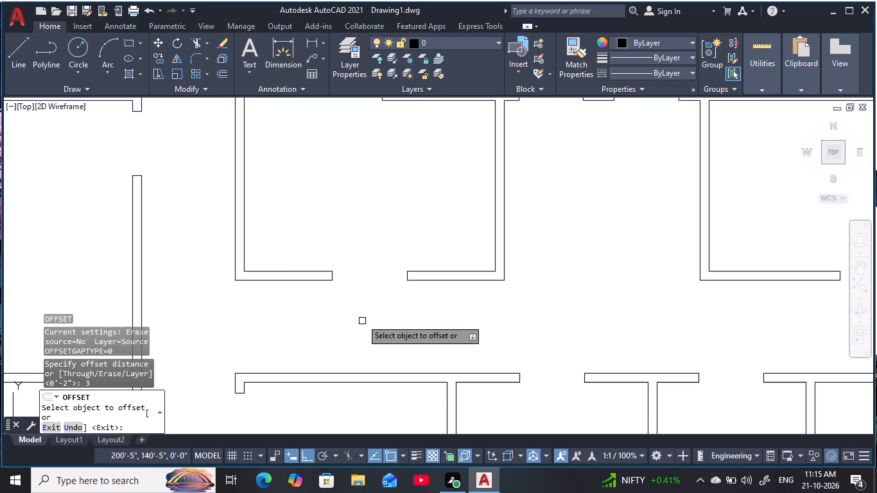
{"action": "left_click", "coordinate": [331, 277]}
{"action": "left_click", "coordinate": [382, 277]}
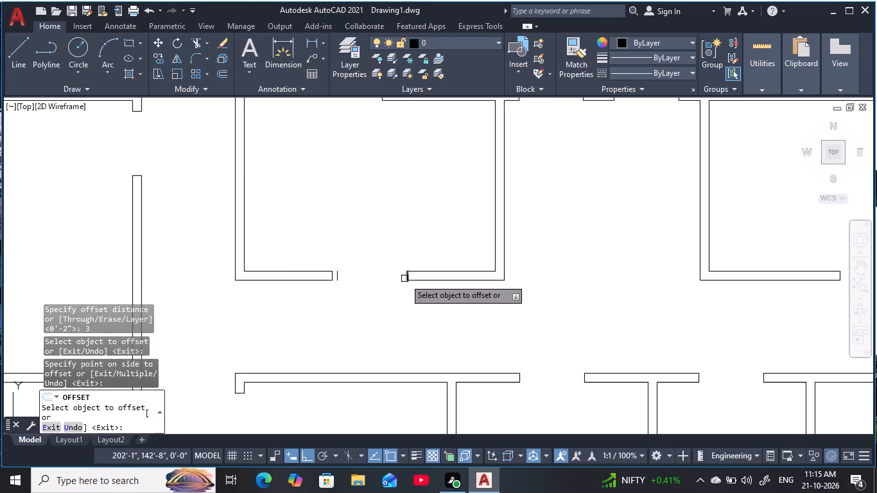
{"action": "left_click", "coordinate": [404, 279]}
{"action": "left_click", "coordinate": [365, 282]}
{"action": "key", "text": "Escape"}
{"action": "key", "text": "Escape"}
{"action": "key", "text": "Escape"}
{"action": "key", "text": "Escape"}
Extend the wall lines on both sides of that opening to the new jamb lines.
{"action": "type", "text": "ex"}
{"action": "key", "text": "space"}
{"action": "left_click", "coordinate": [314, 263]}
{"action": "left_click", "coordinate": [335, 309]}
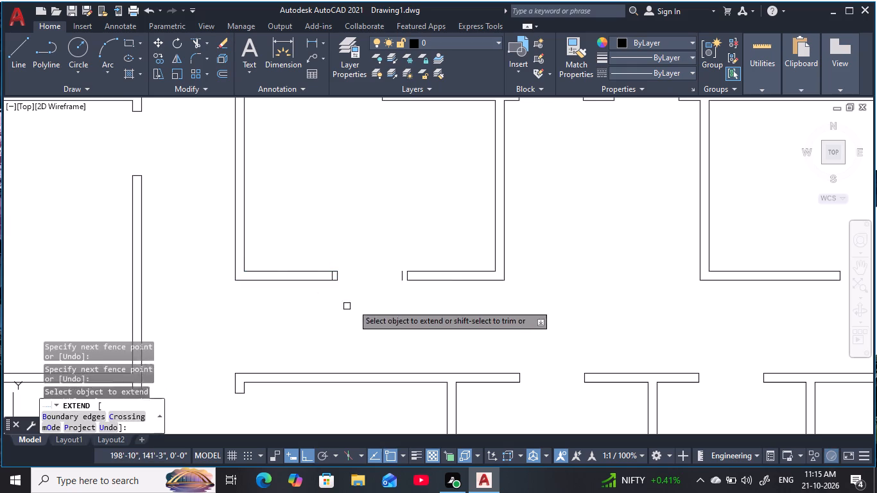
{"action": "left_click", "coordinate": [426, 264]}
{"action": "left_click", "coordinate": [428, 332]}
{"action": "key", "text": "Escape"}
{"action": "key", "text": "Escape"}
{"action": "key", "text": "Escape"}
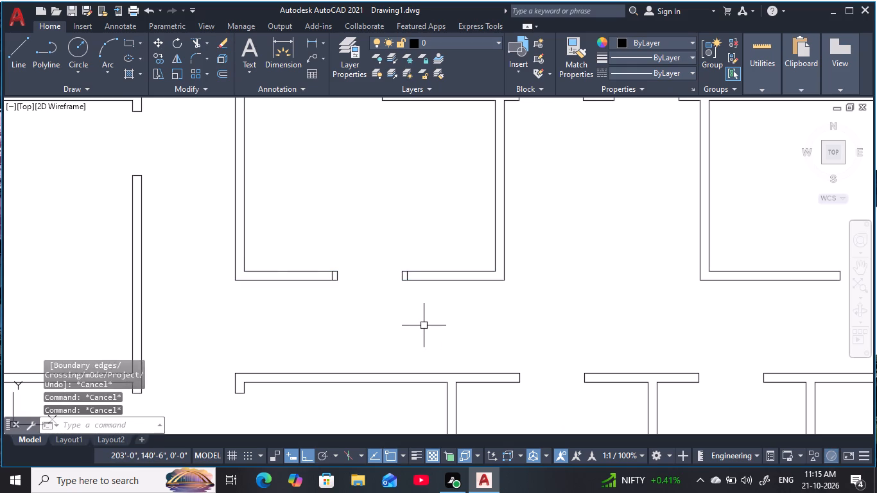
{"action": "key", "text": "Escape"}
Trim away the two old jamb lines inside the wall ends of the narrowed opening.
{"action": "type", "text": "tr"}
{"action": "key", "text": "space"}
{"action": "scroll", "coordinate": [386, 266], "scroll_direction": "up", "scroll_amount": 3}
{"action": "left_click", "coordinate": [496, 297]}
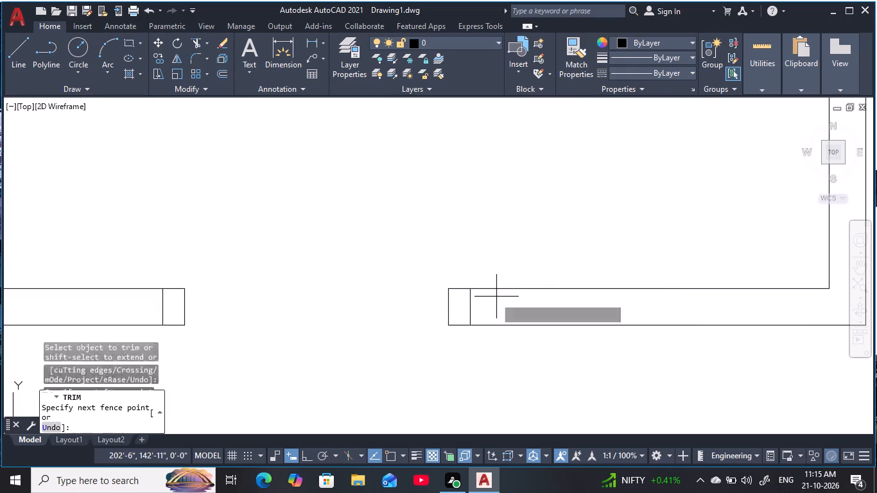
{"action": "left_click", "coordinate": [465, 306]}
{"action": "left_click", "coordinate": [171, 310]}
{"action": "left_click", "coordinate": [144, 309]}
{"action": "key", "text": "Escape"}
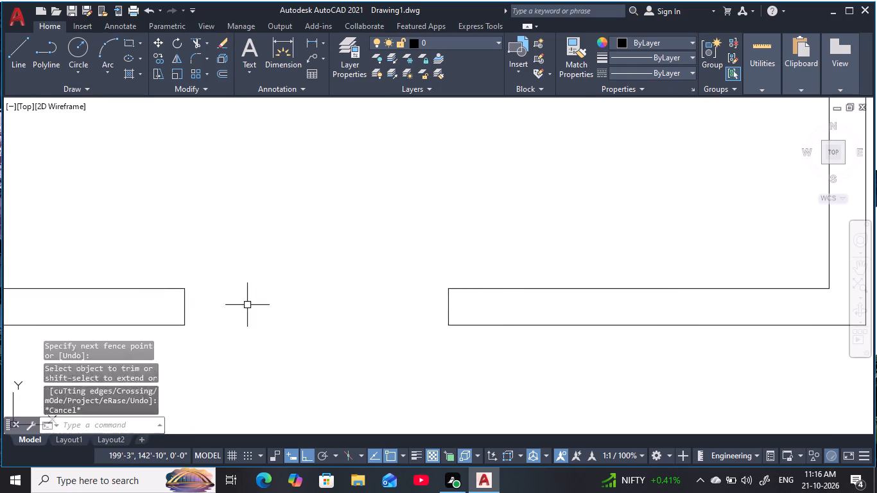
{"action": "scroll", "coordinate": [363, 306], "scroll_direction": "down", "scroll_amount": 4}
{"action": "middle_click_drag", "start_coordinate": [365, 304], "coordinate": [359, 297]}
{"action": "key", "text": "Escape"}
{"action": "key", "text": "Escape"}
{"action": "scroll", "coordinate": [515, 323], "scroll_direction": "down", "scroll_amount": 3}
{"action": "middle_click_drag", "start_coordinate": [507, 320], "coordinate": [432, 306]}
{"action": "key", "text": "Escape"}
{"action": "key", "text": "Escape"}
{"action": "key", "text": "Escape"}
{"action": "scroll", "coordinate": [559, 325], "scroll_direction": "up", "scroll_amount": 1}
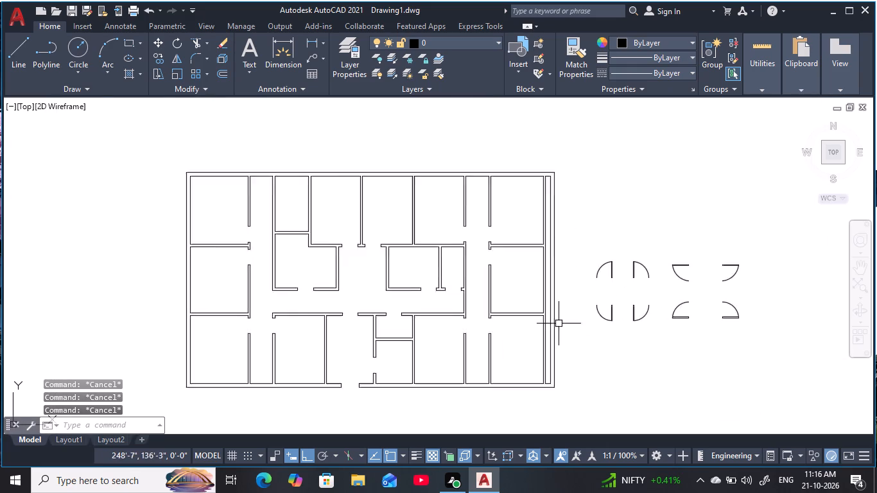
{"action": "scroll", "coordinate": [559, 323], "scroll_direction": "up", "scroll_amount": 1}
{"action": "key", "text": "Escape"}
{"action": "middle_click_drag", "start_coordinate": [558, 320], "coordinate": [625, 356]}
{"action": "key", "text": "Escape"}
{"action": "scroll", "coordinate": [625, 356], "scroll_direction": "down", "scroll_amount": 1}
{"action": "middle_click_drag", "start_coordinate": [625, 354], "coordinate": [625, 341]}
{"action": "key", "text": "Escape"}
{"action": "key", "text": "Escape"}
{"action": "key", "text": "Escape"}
Copy the southwest horizontal-leaf door symbol by its arc end to the north jamb's midpoint in the northwest corner room's east-wall opening, with Ortho off.
{"action": "middle_click_drag", "start_coordinate": [696, 309], "coordinate": [612, 287]}
{"action": "key", "text": "Escape"}
{"action": "key", "text": "Escape"}
{"action": "left_click", "coordinate": [700, 334]}
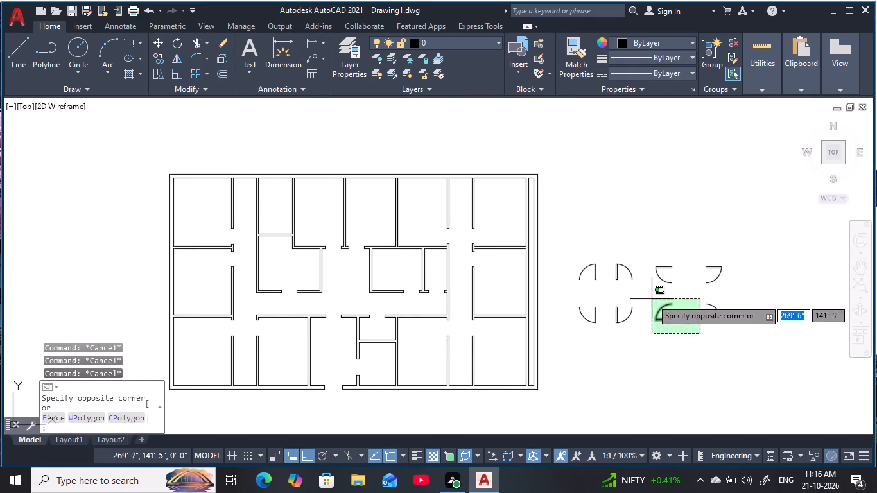
{"action": "left_click", "coordinate": [650, 298]}
{"action": "key", "text": "c"}
{"action": "key", "text": "o"}
{"action": "key", "text": "space"}
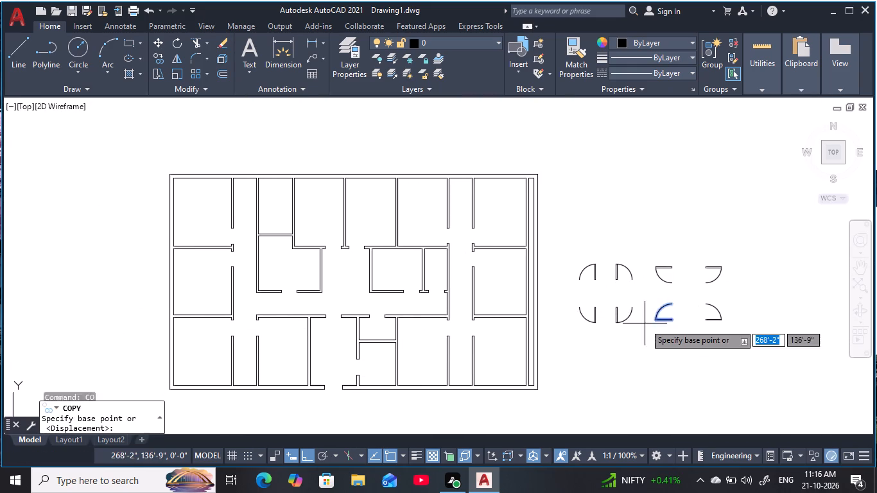
{"action": "left_click", "coordinate": [671, 306]}
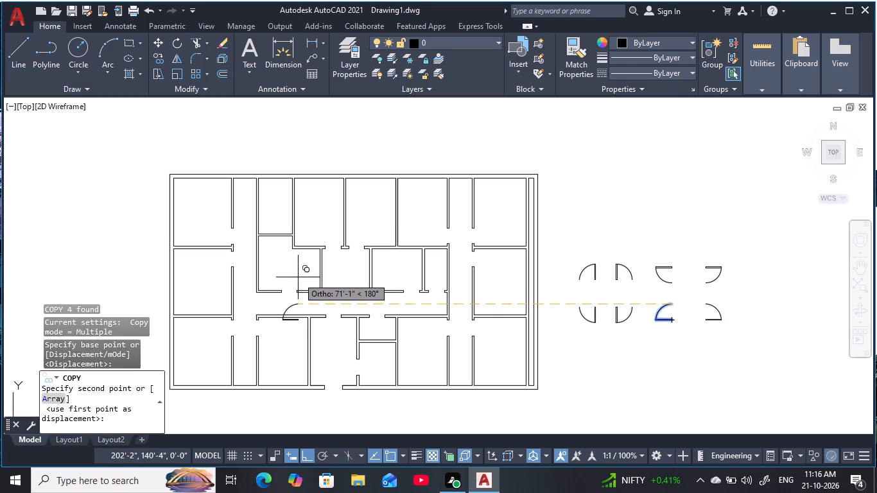
{"action": "key", "text": "F8"}
{"action": "scroll", "coordinate": [209, 227], "scroll_direction": "up", "scroll_amount": 4}
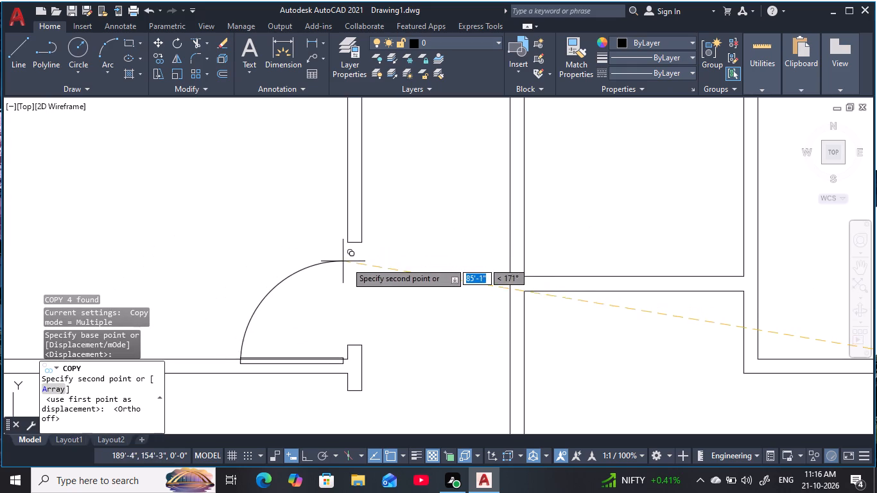
{"action": "left_click", "coordinate": [357, 244]}
Place another copy of the same door symbol at the north jamb's midpoint in the opening of the north room west of the east corridor.
{"action": "scroll", "coordinate": [392, 255], "scroll_direction": "down", "scroll_amount": 4}
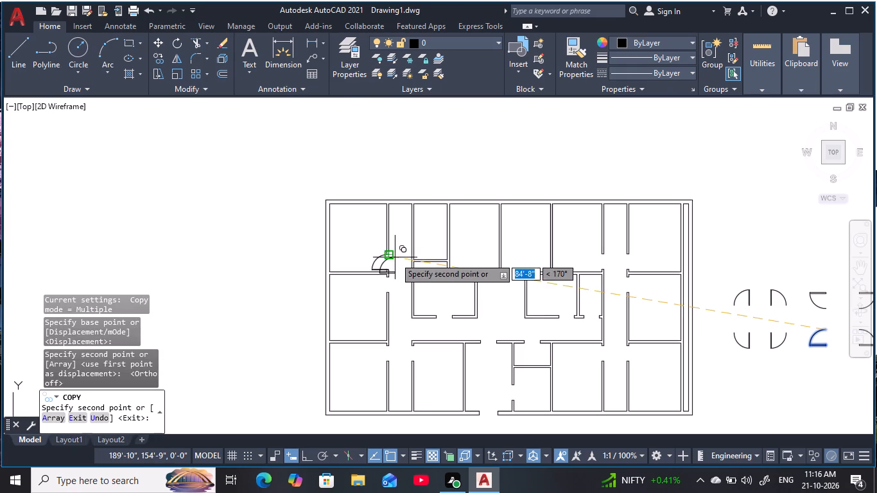
{"action": "middle_click_drag", "start_coordinate": [404, 311], "coordinate": [403, 290]}
{"action": "scroll", "coordinate": [407, 320], "scroll_direction": "down", "scroll_amount": 1}
{"action": "scroll", "coordinate": [413, 308], "scroll_direction": "up", "scroll_amount": 1}
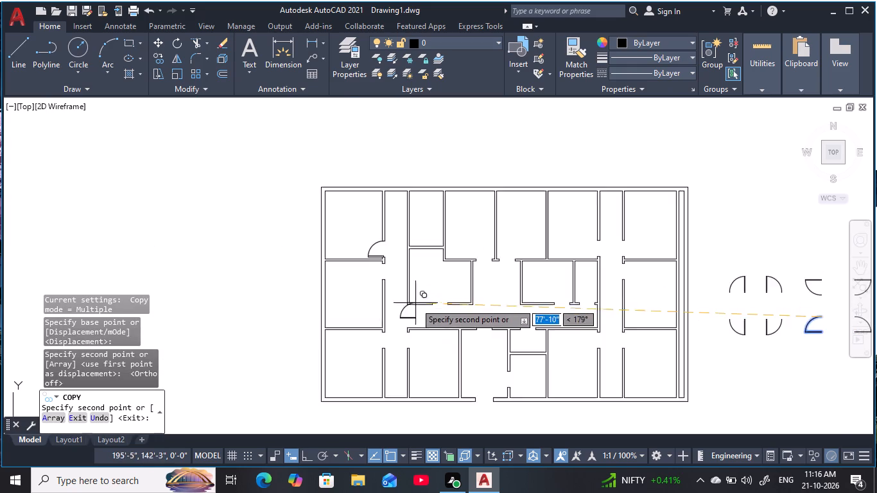
{"action": "scroll", "coordinate": [415, 302], "scroll_direction": "up", "scroll_amount": 1}
{"action": "middle_click_drag", "start_coordinate": [442, 284], "coordinate": [367, 284]}
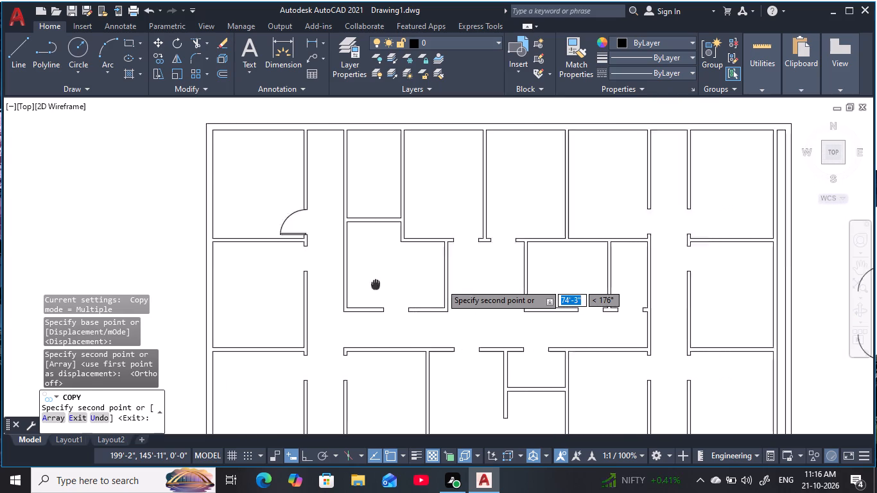
{"action": "middle_click_drag", "start_coordinate": [367, 284], "coordinate": [270, 284]}
{"action": "scroll", "coordinate": [530, 214], "scroll_direction": "up", "scroll_amount": 2}
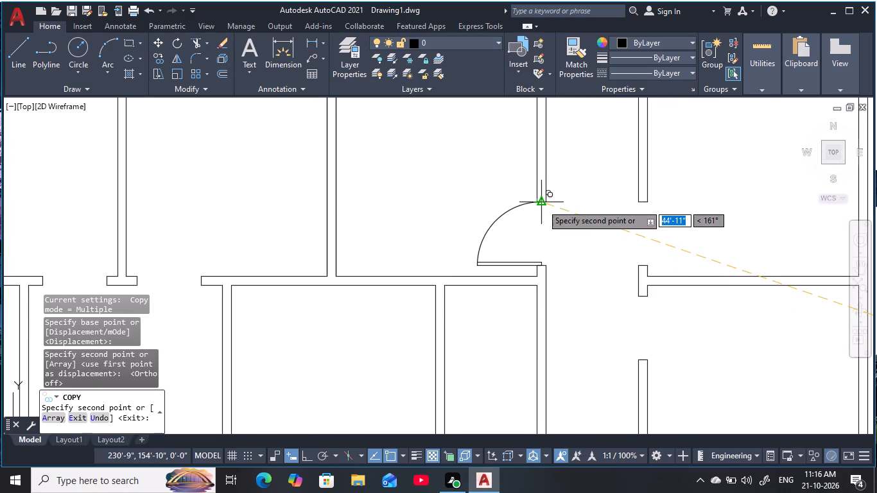
{"action": "left_click", "coordinate": [542, 204]}
{"action": "scroll", "coordinate": [621, 234], "scroll_direction": "down", "scroll_amount": 4}
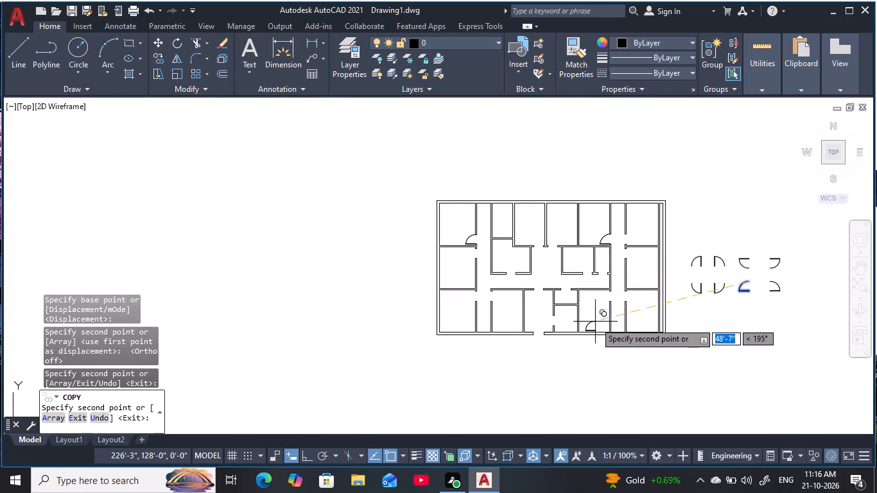
{"action": "scroll", "coordinate": [594, 322], "scroll_direction": "up", "scroll_amount": 2}
{"action": "middle_click_drag", "start_coordinate": [586, 303], "coordinate": [600, 277]}
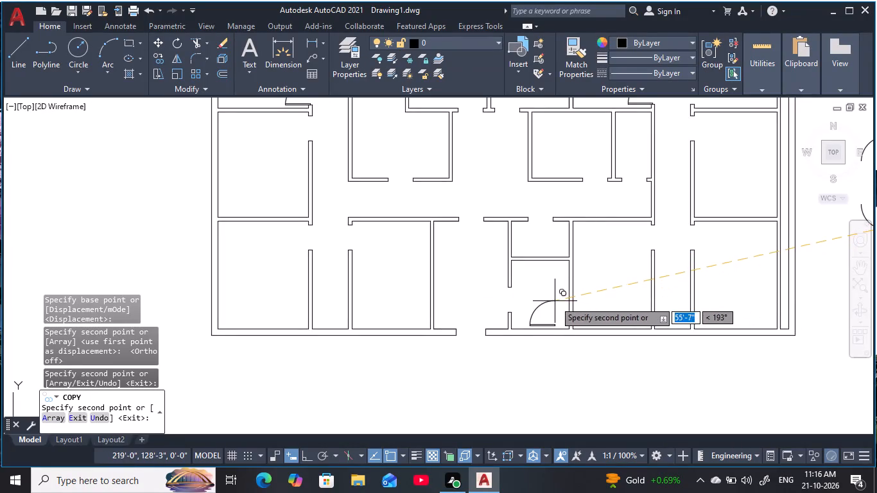
{"action": "key", "text": "Escape"}
{"action": "key", "text": "Escape"}
Copy the northwest horizontal-leaf door symbol by its arc end to the south jamb's midpoint in the west middle room's east-wall opening.
{"action": "scroll", "coordinate": [566, 297], "scroll_direction": "down", "scroll_amount": 2}
{"action": "middle_click_drag", "start_coordinate": [523, 309], "coordinate": [403, 329]}
{"action": "scroll", "coordinate": [334, 263], "scroll_direction": "up", "scroll_amount": 1}
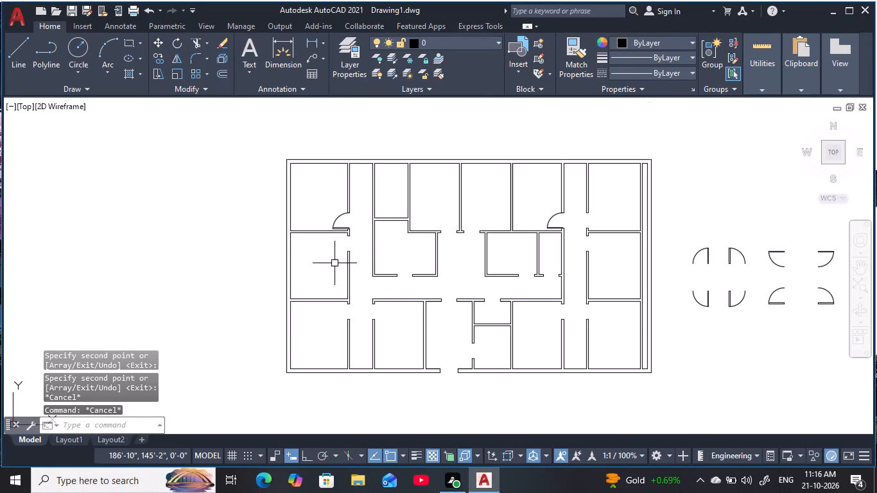
{"action": "middle_click_drag", "start_coordinate": [346, 268], "coordinate": [291, 255]}
{"action": "left_click", "coordinate": [743, 266]}
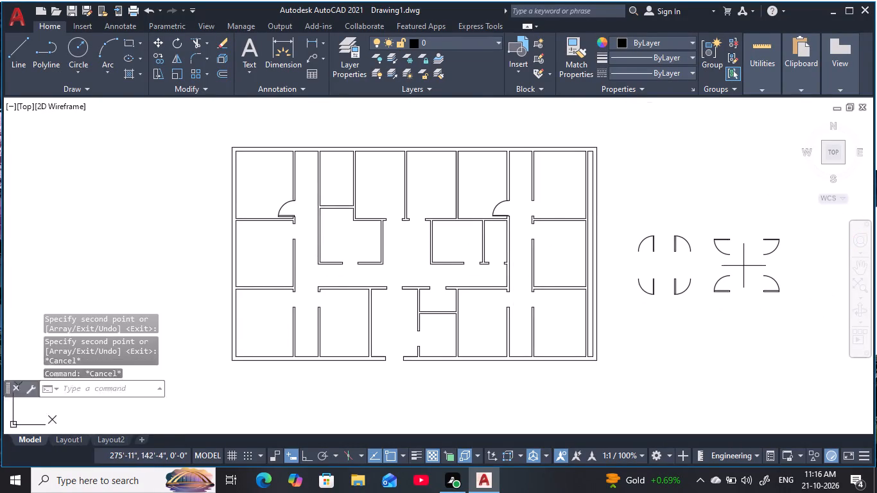
{"action": "left_click", "coordinate": [708, 220]}
{"action": "key", "text": "c"}
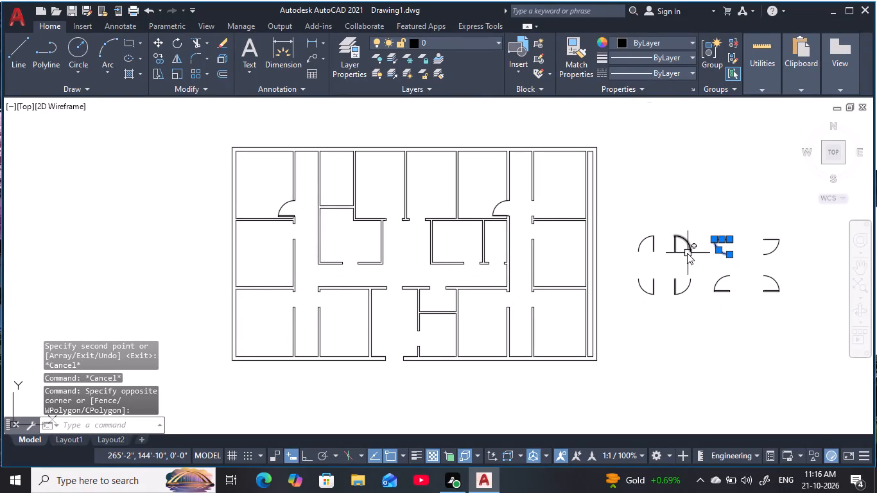
{"action": "key", "text": "o"}
{"action": "key", "text": "space"}
{"action": "left_click", "coordinate": [729, 253]}
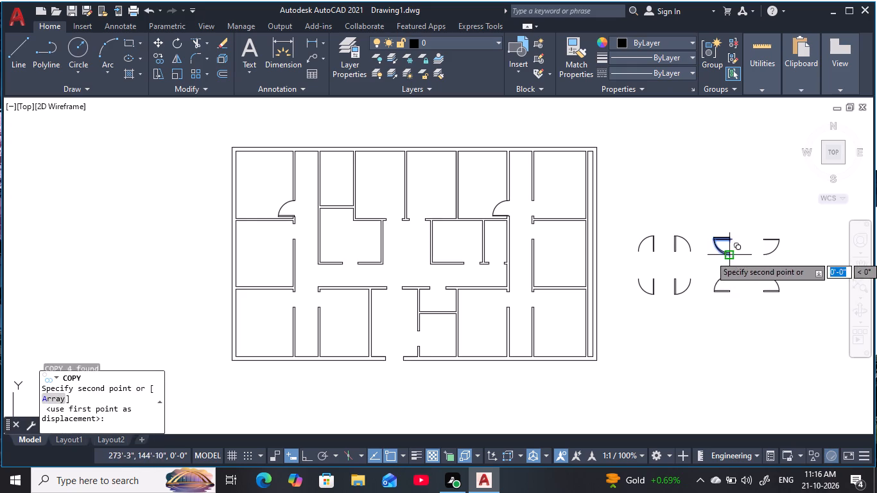
{"action": "scroll", "coordinate": [294, 239], "scroll_direction": "up", "scroll_amount": 5}
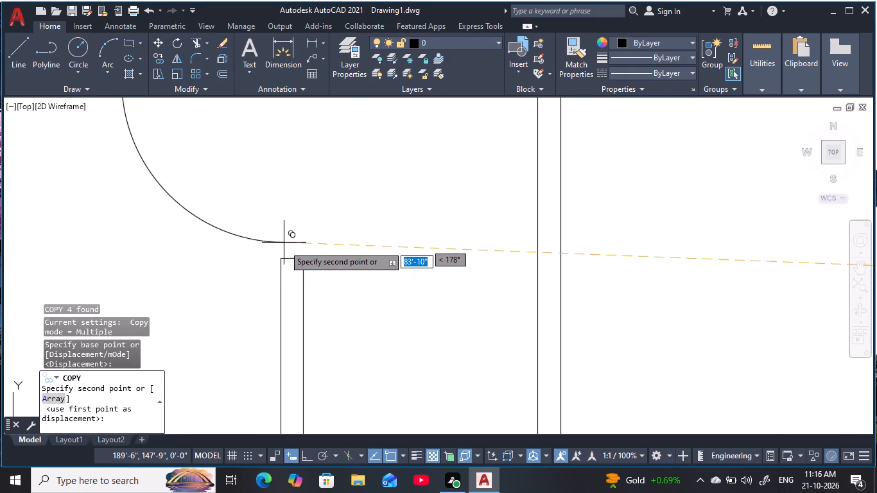
{"action": "left_click", "coordinate": [295, 259]}
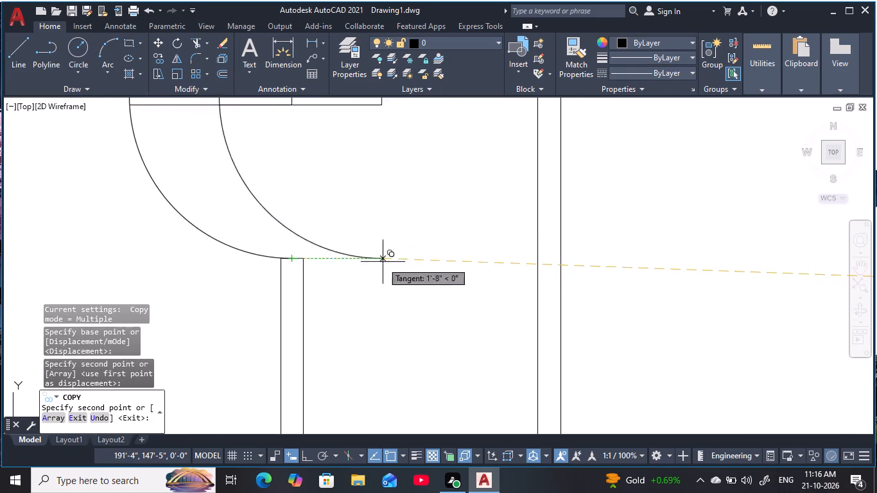
Place another copy of that symbol at the south jamb's midpoint in the southwest corner room's east-wall opening.
{"action": "scroll", "coordinate": [383, 262], "scroll_direction": "down", "scroll_amount": 4}
{"action": "middle_click_drag", "start_coordinate": [442, 318], "coordinate": [445, 315]}
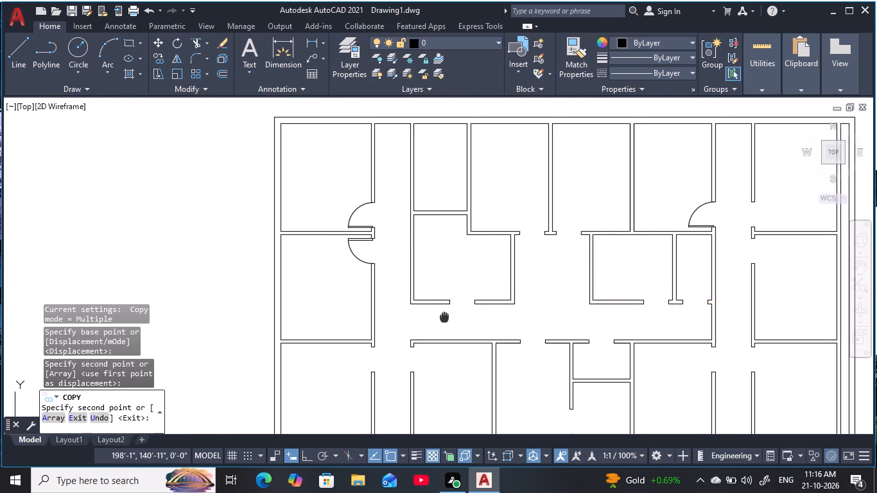
{"action": "middle_click_drag", "start_coordinate": [445, 315], "coordinate": [466, 243]}
{"action": "scroll", "coordinate": [399, 293], "scroll_direction": "up", "scroll_amount": 2}
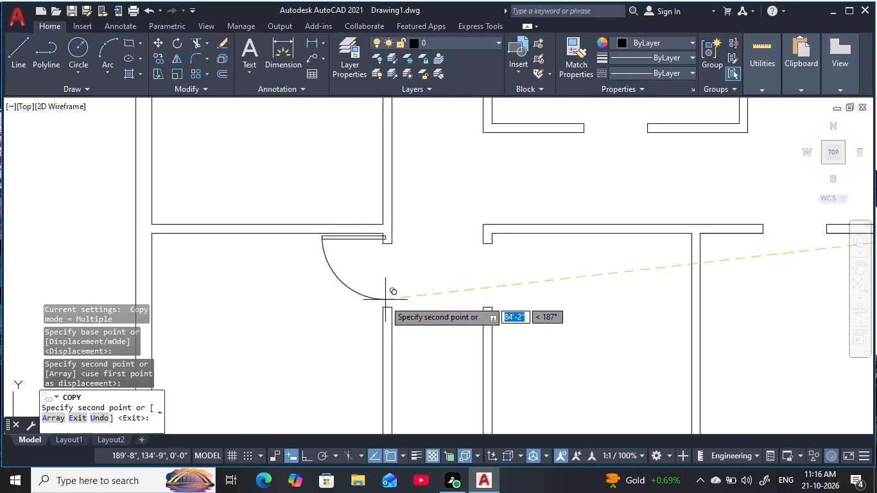
{"action": "left_click", "coordinate": [387, 302]}
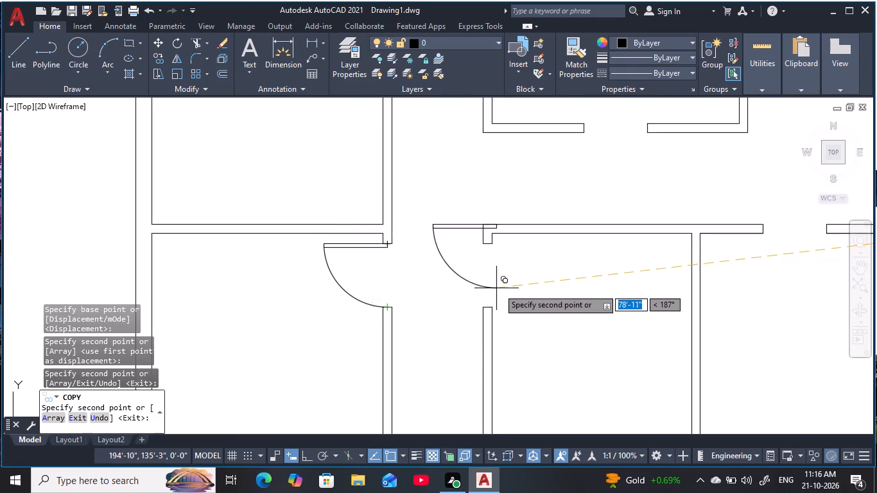
Place a further copy at the south jamb's midpoint in the opening of the south room west of the east corridor.
{"action": "scroll", "coordinate": [499, 288], "scroll_direction": "down", "scroll_amount": 1}
{"action": "middle_click_drag", "start_coordinate": [521, 295], "coordinate": [426, 350]}
{"action": "scroll", "coordinate": [466, 331], "scroll_direction": "down", "scroll_amount": 1}
{"action": "middle_click_drag", "start_coordinate": [510, 310], "coordinate": [438, 370]}
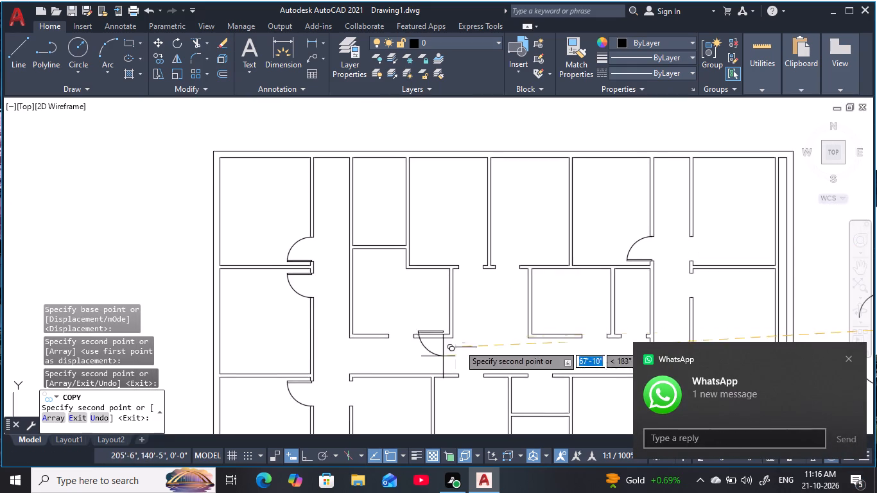
{"action": "middle_click_drag", "start_coordinate": [491, 339], "coordinate": [371, 282]}
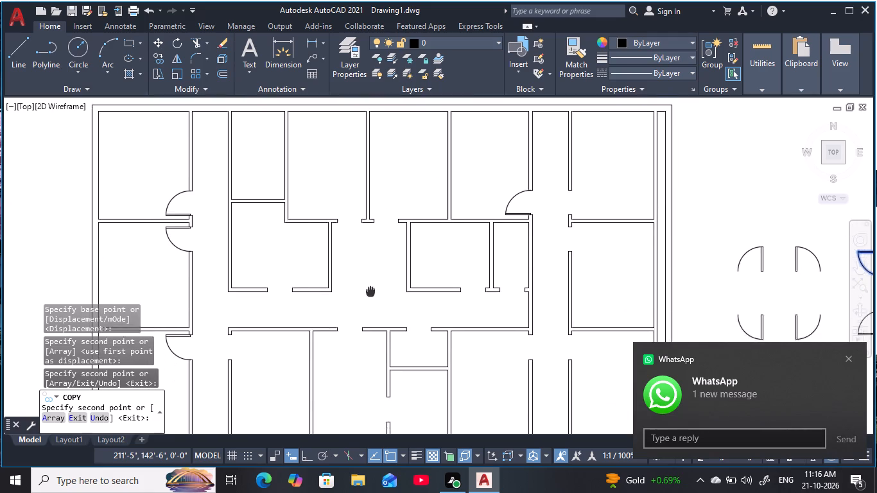
{"action": "middle_click_drag", "start_coordinate": [371, 282], "coordinate": [370, 266]}
{"action": "middle_click_drag", "start_coordinate": [419, 326], "coordinate": [417, 292]}
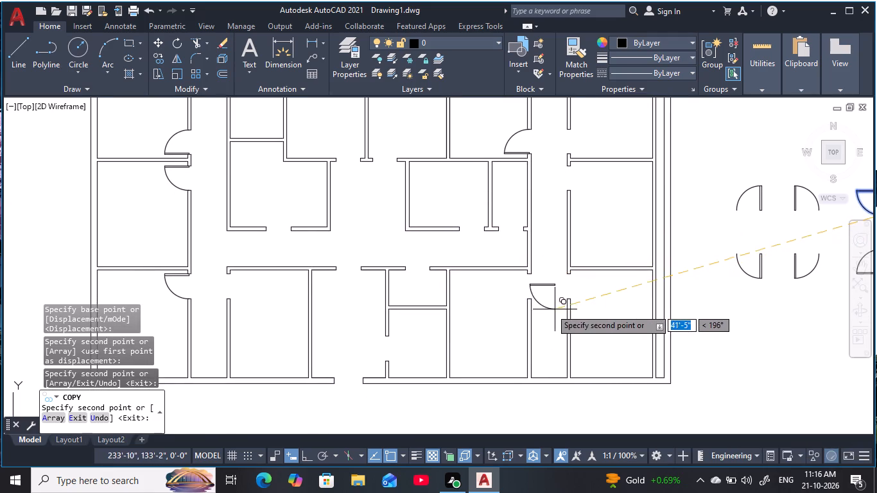
{"action": "scroll", "coordinate": [530, 297], "scroll_direction": "up", "scroll_amount": 2}
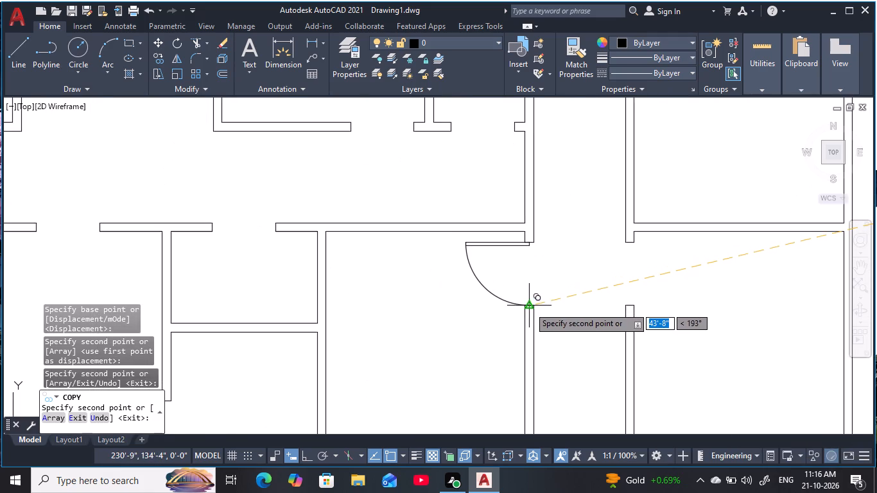
{"action": "left_click", "coordinate": [530, 304]}
{"action": "scroll", "coordinate": [573, 296], "scroll_direction": "down", "scroll_amount": 2}
{"action": "middle_click_drag", "start_coordinate": [568, 302], "coordinate": [526, 346]}
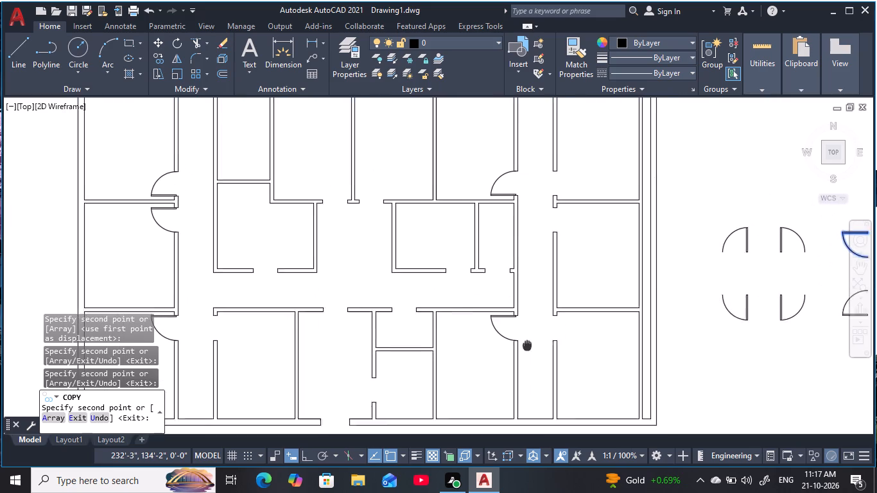
{"action": "middle_click_drag", "start_coordinate": [526, 346], "coordinate": [525, 351]}
{"action": "key", "text": "Escape"}
{"action": "key", "text": "Escape"}
{"action": "key", "text": "Escape"}
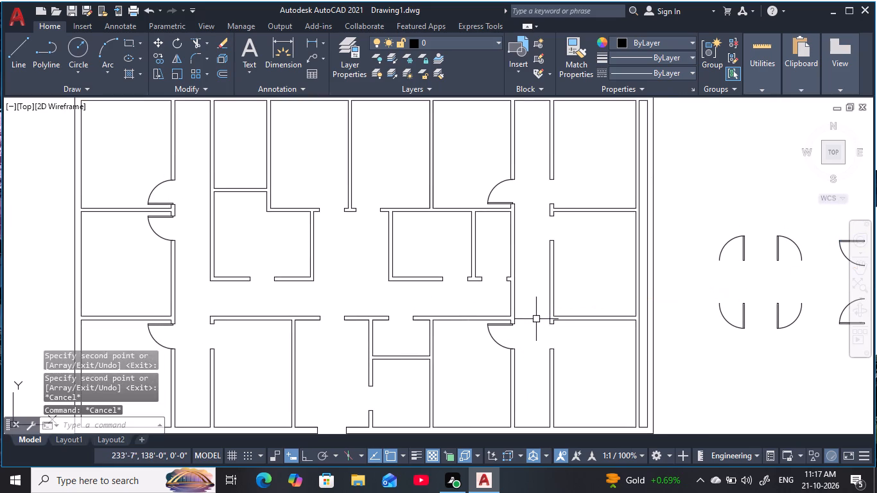
{"action": "key", "text": "Escape"}
{"action": "key", "text": "Escape"}
{"action": "key", "text": "Escape"}
{"action": "key", "text": "Escape"}
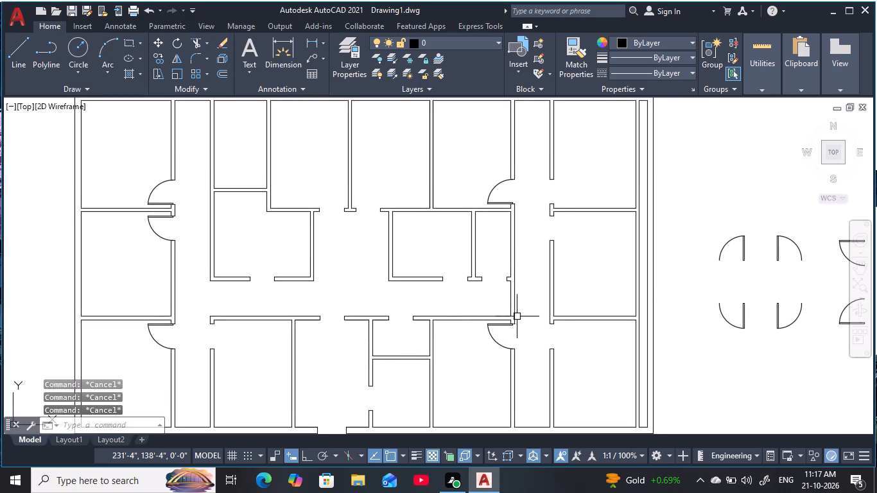
Extend the central corridor's north and south wall lines across the east corridor's west wall to its outer face.
{"action": "key", "text": "e"}
{"action": "key", "text": "x"}
{"action": "key", "text": "x"}
{"action": "key", "text": "Escape"}
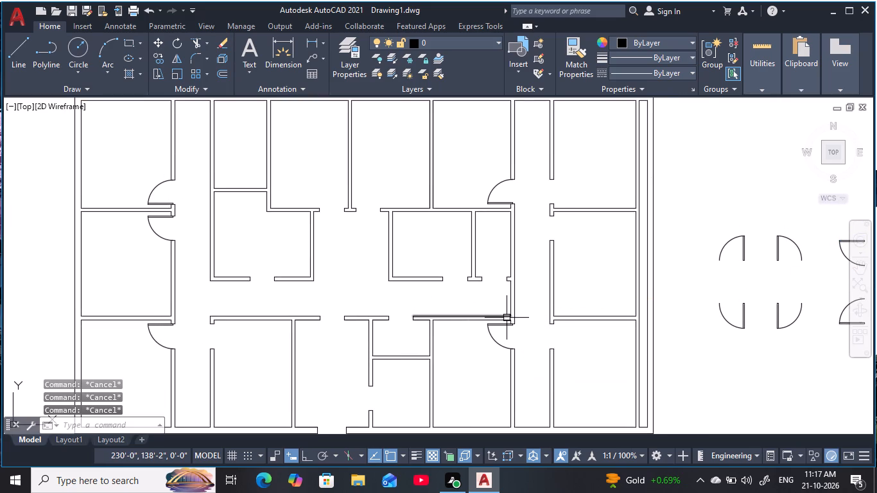
{"action": "key", "text": "Escape"}
{"action": "key", "text": "Escape"}
{"action": "type", "text": "ex"}
{"action": "key", "text": "space"}
{"action": "scroll", "coordinate": [514, 289], "scroll_direction": "up", "scroll_amount": 2}
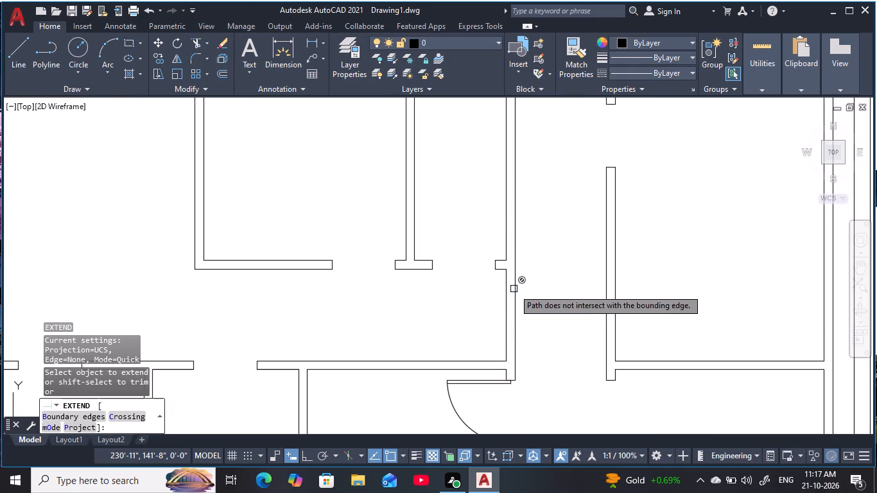
{"action": "left_click", "coordinate": [502, 270]}
{"action": "key", "text": "Escape"}
{"action": "key", "text": "Escape"}
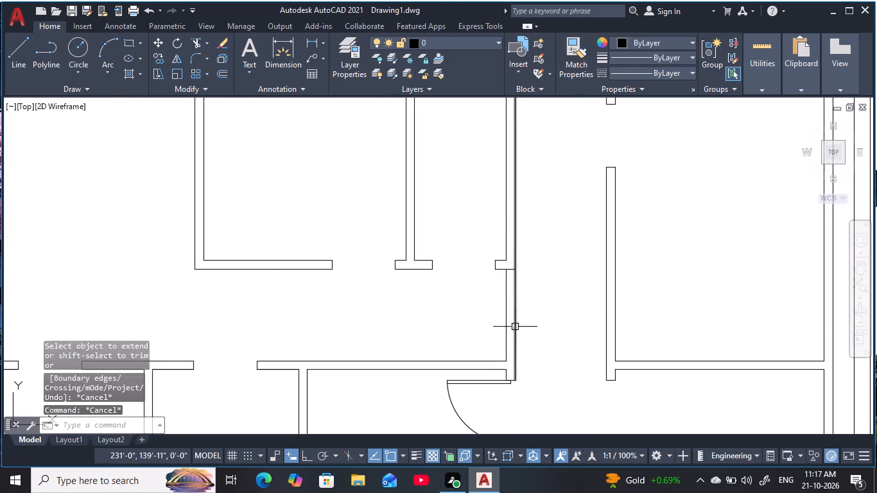
{"action": "key", "text": "Escape"}
{"action": "key", "text": "Escape"}
{"action": "key", "text": "Escape"}
{"action": "key", "text": "space"}
{"action": "left_click", "coordinate": [499, 359]}
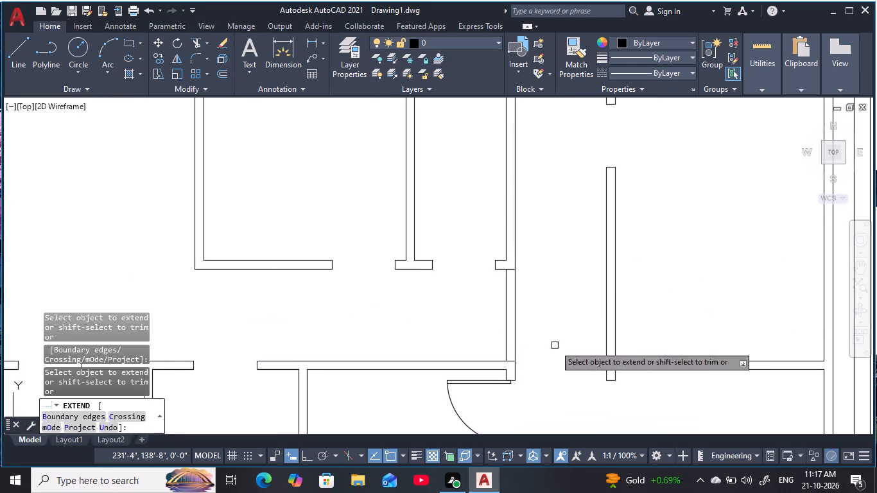
{"action": "key", "text": "Escape"}
{"action": "key", "text": "Escape"}
{"action": "key", "text": "Escape"}
{"action": "key", "text": "Escape"}
Trim away both wall lines between those extended lines to open the central corridor into the east corridor.
{"action": "key", "text": "t"}
{"action": "type", "text": "r"}
{"action": "key", "text": "space"}
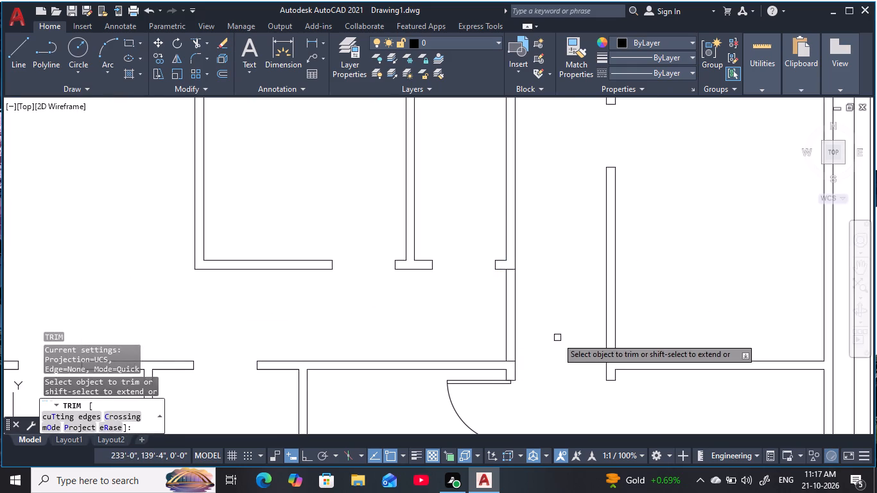
{"action": "left_click", "coordinate": [553, 331]}
{"action": "left_click", "coordinate": [469, 327]}
{"action": "middle_click_drag", "start_coordinate": [504, 324], "coordinate": [532, 309]}
{"action": "scroll", "coordinate": [532, 309], "scroll_direction": "down", "scroll_amount": 1}
{"action": "middle_click_drag", "start_coordinate": [533, 309], "coordinate": [539, 299]}
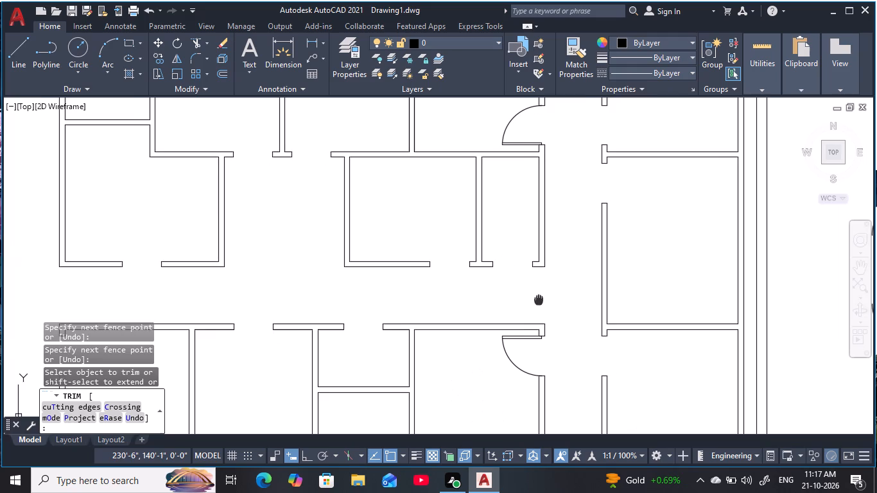
{"action": "middle_click_drag", "start_coordinate": [539, 299], "coordinate": [540, 299]}
{"action": "key", "text": "Escape"}
{"action": "key", "text": "Escape"}
{"action": "key", "text": "Escape"}
Copy the southeast horizontal-leaf door symbol by its arc end to the north jamb's midpoint in the northeast corner room's west-wall opening.
{"action": "scroll", "coordinate": [563, 299], "scroll_direction": "down", "scroll_amount": 1}
{"action": "middle_click_drag", "start_coordinate": [563, 299], "coordinate": [519, 297]}
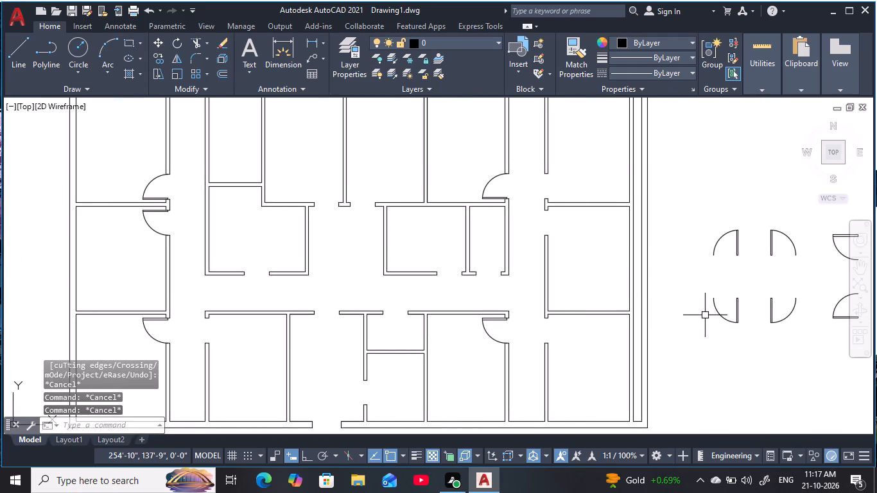
{"action": "middle_click_drag", "start_coordinate": [692, 304], "coordinate": [568, 333]}
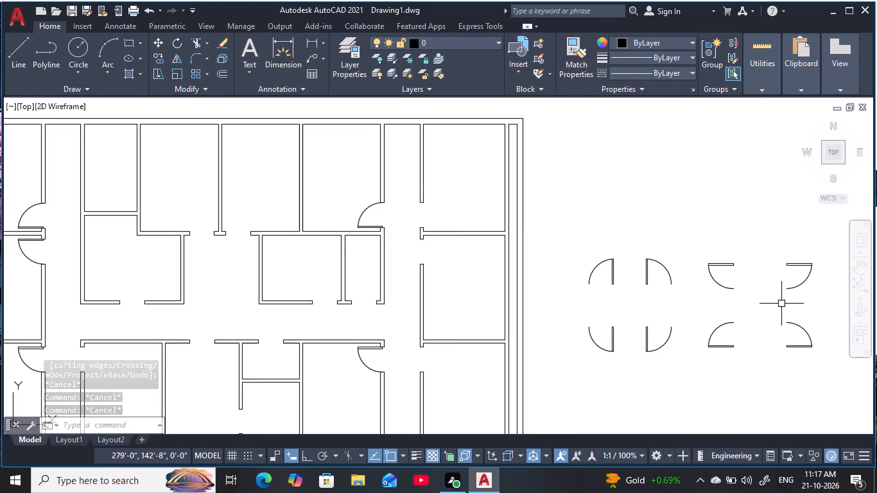
{"action": "left_click", "coordinate": [832, 364]}
{"action": "left_click", "coordinate": [766, 309]}
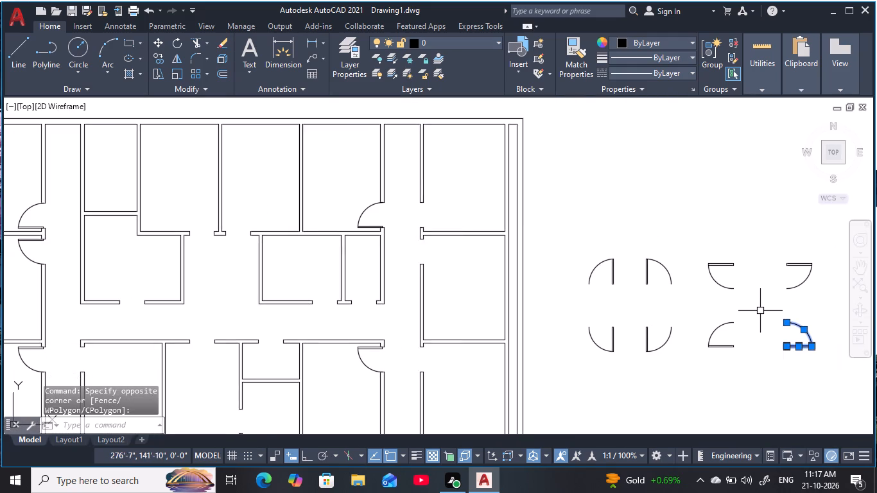
{"action": "key", "text": "c"}
{"action": "key", "text": "o"}
{"action": "key", "text": "space"}
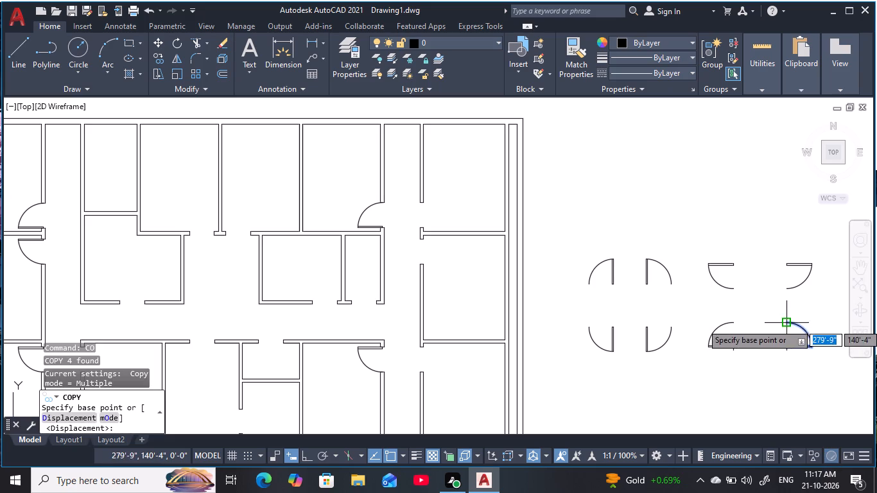
{"action": "left_click", "coordinate": [790, 324]}
{"action": "scroll", "coordinate": [429, 225], "scroll_direction": "up", "scroll_amount": 4}
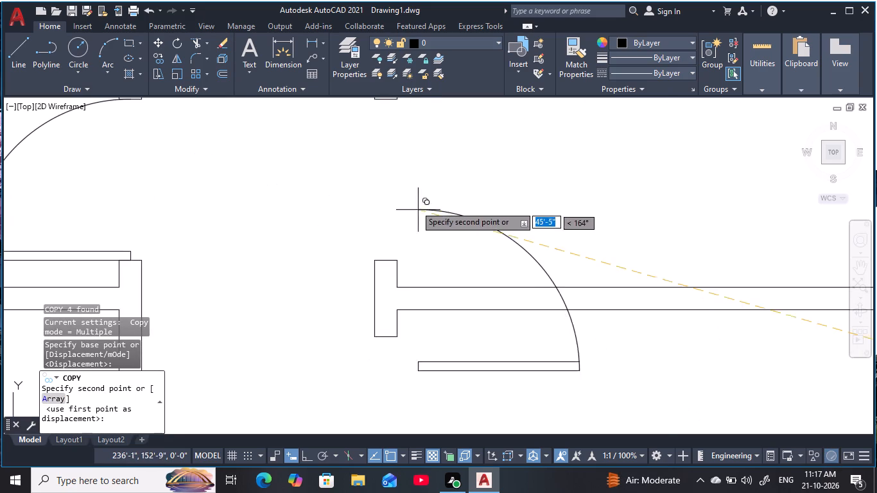
{"action": "scroll", "coordinate": [396, 189], "scroll_direction": "down", "scroll_amount": 1}
{"action": "middle_click_drag", "start_coordinate": [396, 189], "coordinate": [424, 310]}
{"action": "left_click", "coordinate": [417, 254]}
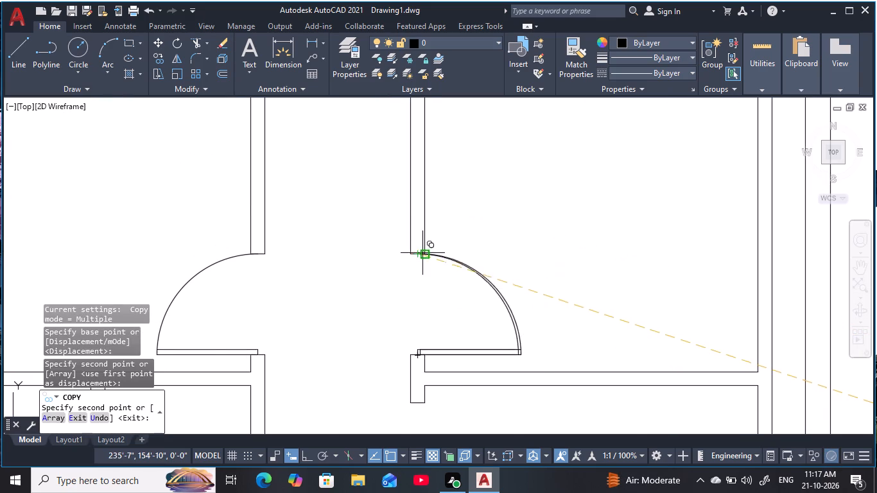
{"action": "scroll", "coordinate": [431, 284], "scroll_direction": "down", "scroll_amount": 3}
{"action": "middle_click_drag", "start_coordinate": [428, 290], "coordinate": [438, 213]}
{"action": "middle_click_drag", "start_coordinate": [459, 328], "coordinate": [458, 245]}
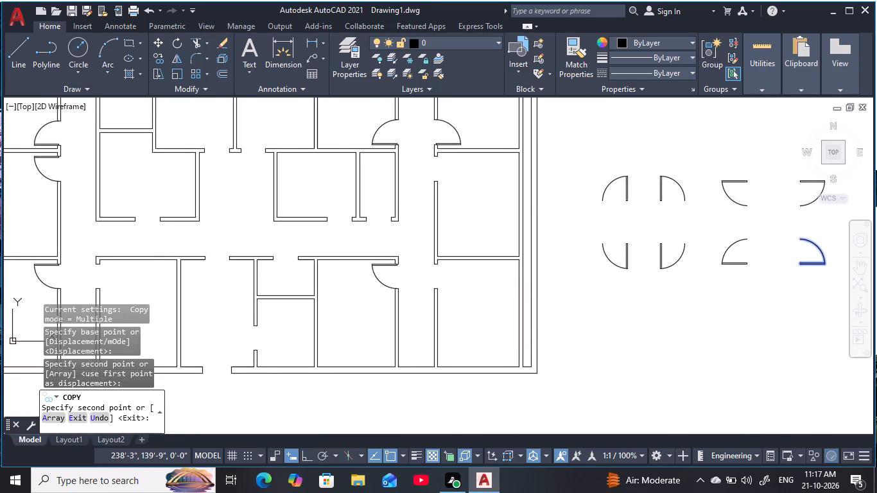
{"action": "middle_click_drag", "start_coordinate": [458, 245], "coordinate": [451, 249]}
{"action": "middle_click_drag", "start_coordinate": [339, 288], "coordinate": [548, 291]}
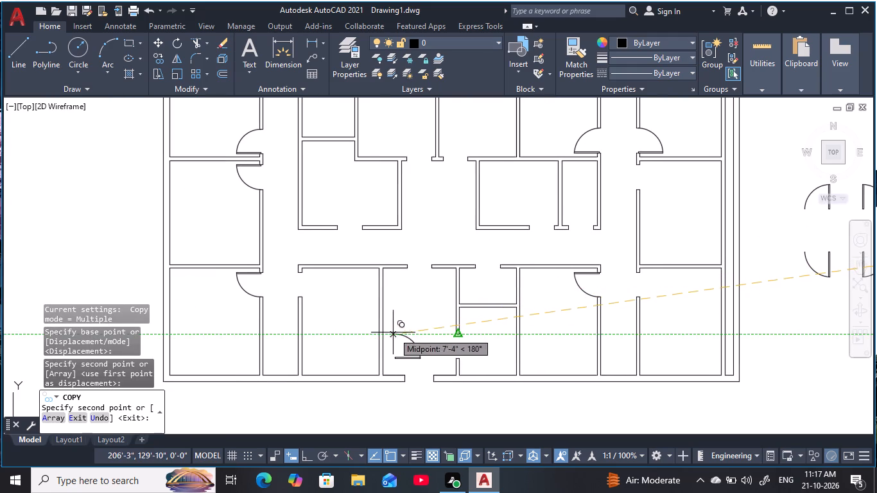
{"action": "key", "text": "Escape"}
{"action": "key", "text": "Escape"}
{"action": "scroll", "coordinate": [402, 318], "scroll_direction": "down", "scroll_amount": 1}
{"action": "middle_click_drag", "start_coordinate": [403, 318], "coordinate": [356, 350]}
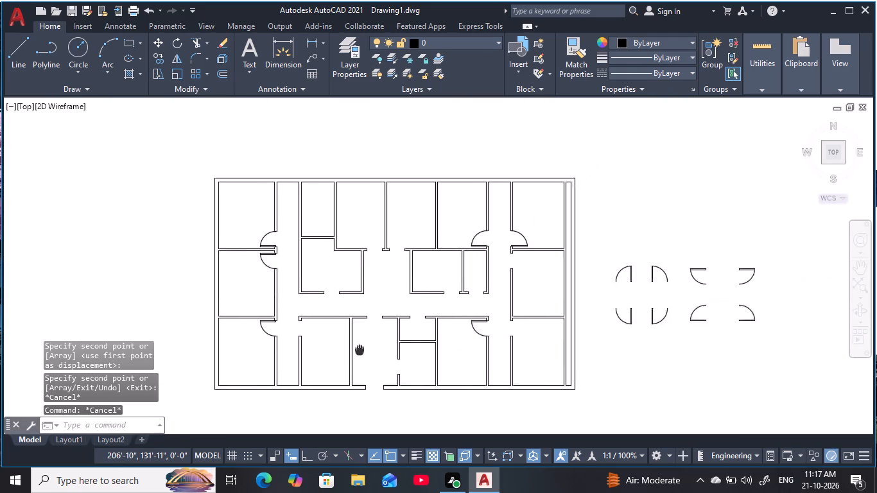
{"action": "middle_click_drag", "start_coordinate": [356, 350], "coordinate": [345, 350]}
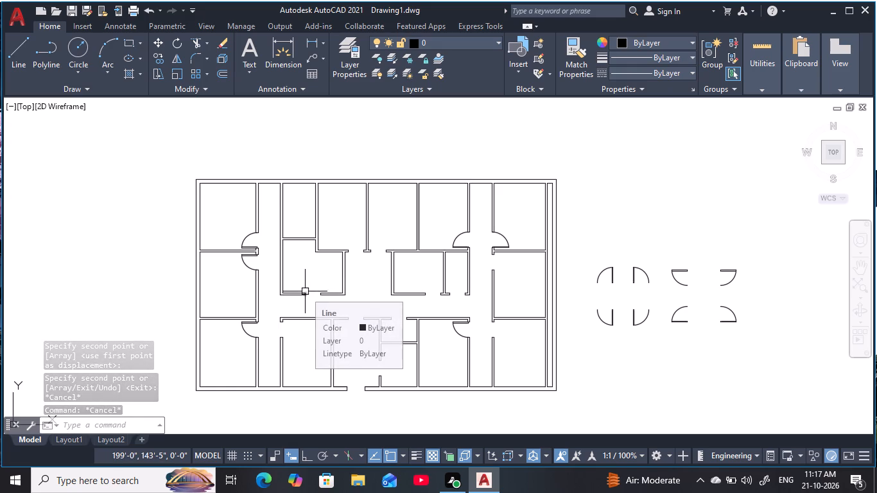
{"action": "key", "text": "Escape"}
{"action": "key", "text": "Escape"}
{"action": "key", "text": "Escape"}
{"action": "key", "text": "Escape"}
Copy the northwest vertical-leaf door symbol by its arc end to the west jamb's midpoint in the south-wall opening of the second north room east of the west corridor.
{"action": "middle_click_drag", "start_coordinate": [308, 274], "coordinate": [344, 299]}
{"action": "middle_click_drag", "start_coordinate": [660, 348], "coordinate": [659, 325]}
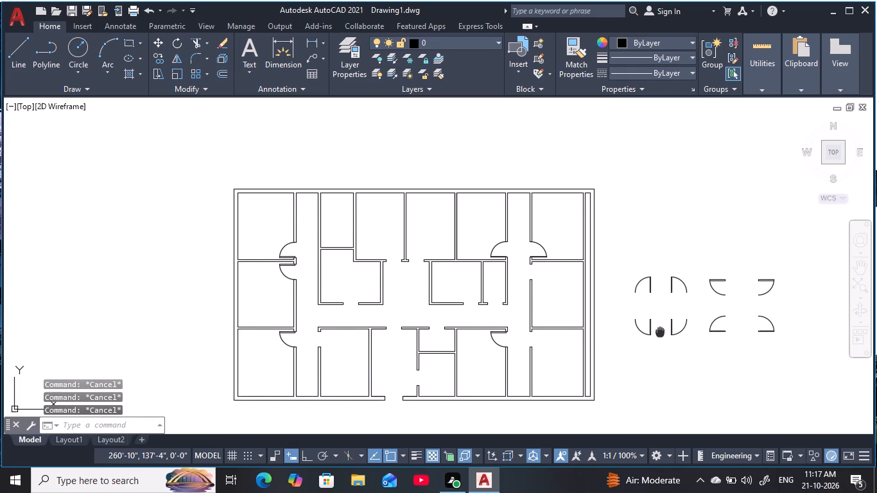
{"action": "middle_click_drag", "start_coordinate": [659, 325], "coordinate": [623, 323]}
{"action": "scroll", "coordinate": [632, 310], "scroll_direction": "up", "scroll_amount": 1}
{"action": "middle_click_drag", "start_coordinate": [632, 310], "coordinate": [631, 311]}
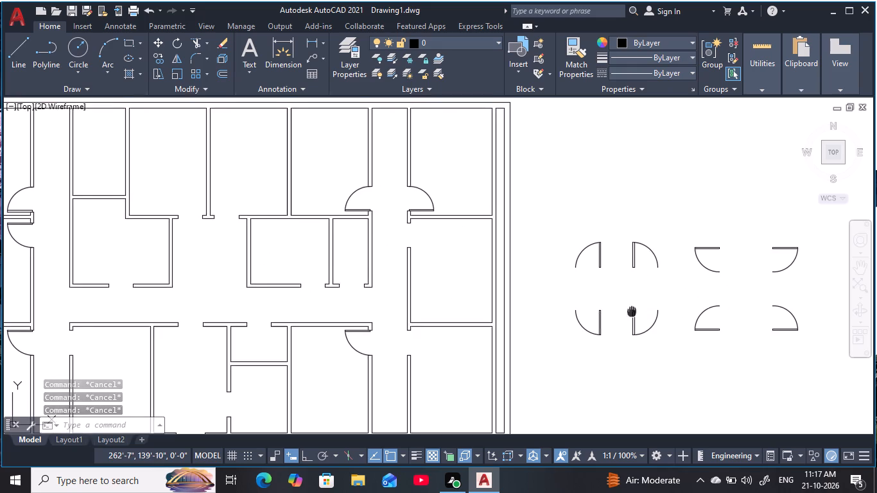
{"action": "middle_click_drag", "start_coordinate": [631, 311], "coordinate": [619, 325]}
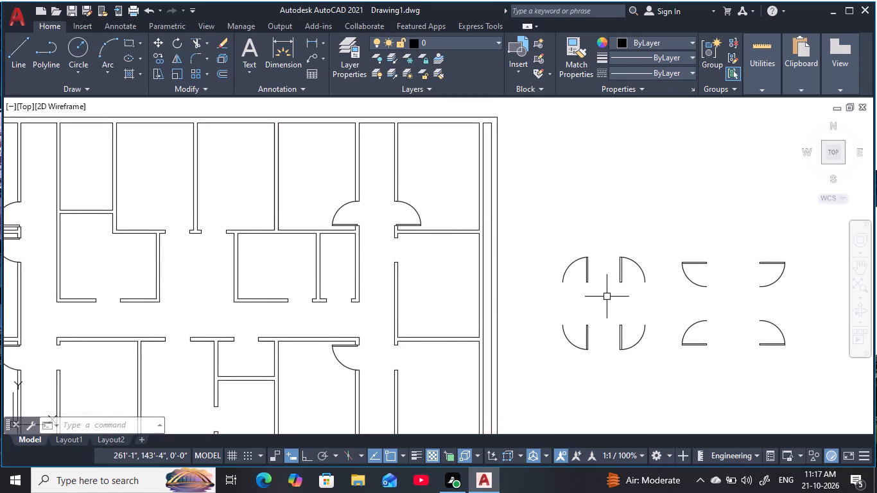
{"action": "left_click", "coordinate": [602, 297]}
{"action": "left_click", "coordinate": [559, 250]}
{"action": "key", "text": "c"}
{"action": "key", "text": "o"}
{"action": "key", "text": "space"}
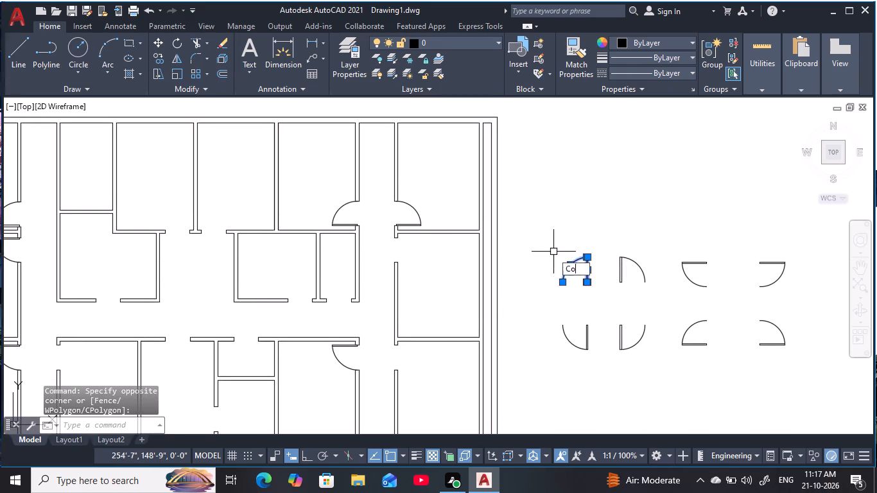
{"action": "left_click", "coordinate": [560, 283]}
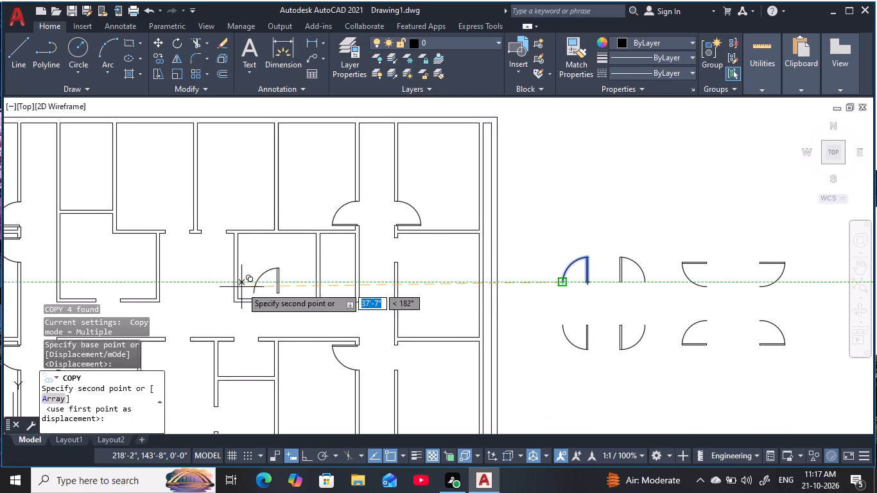
{"action": "scroll", "coordinate": [159, 226], "scroll_direction": "up", "scroll_amount": 3}
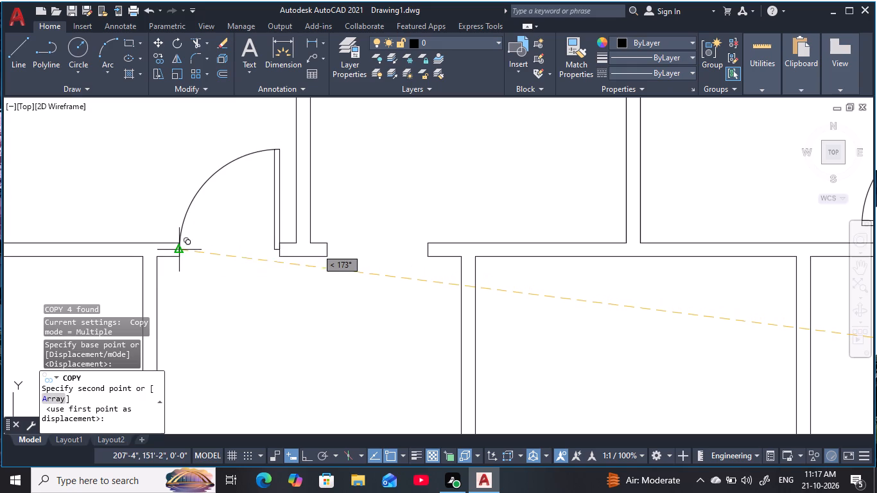
{"action": "left_click", "coordinate": [179, 248]}
{"action": "scroll", "coordinate": [332, 334], "scroll_direction": "down", "scroll_amount": 3}
{"action": "middle_click_drag", "start_coordinate": [333, 334], "coordinate": [298, 245]}
{"action": "key", "text": "Escape"}
{"action": "key", "text": "Escape"}
{"action": "key", "text": "Escape"}
{"action": "key", "text": "Escape"}
Copy the northeast vertical-leaf door symbol by its arc end to the east jamb's midpoint in the neighbouring north room's south-wall opening.
{"action": "left_click", "coordinate": [759, 295]}
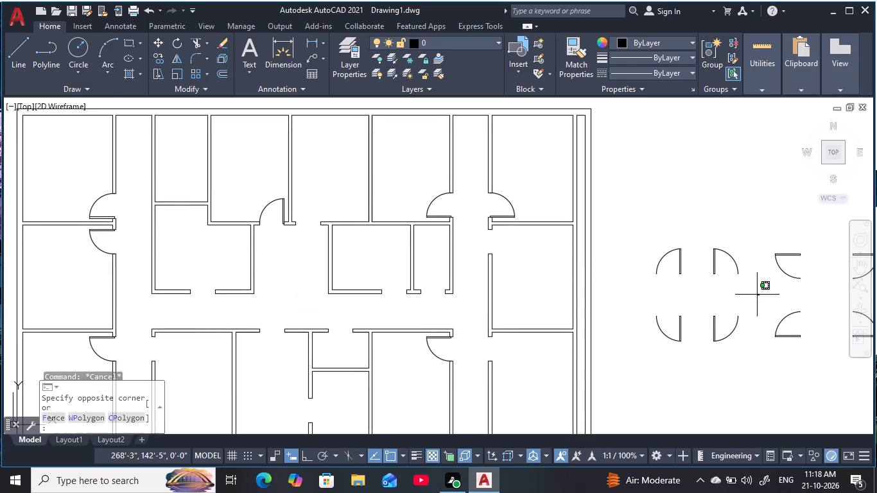
{"action": "left_click", "coordinate": [711, 248]}
{"action": "key", "text": "c"}
{"action": "key", "text": "o"}
{"action": "key", "text": "space"}
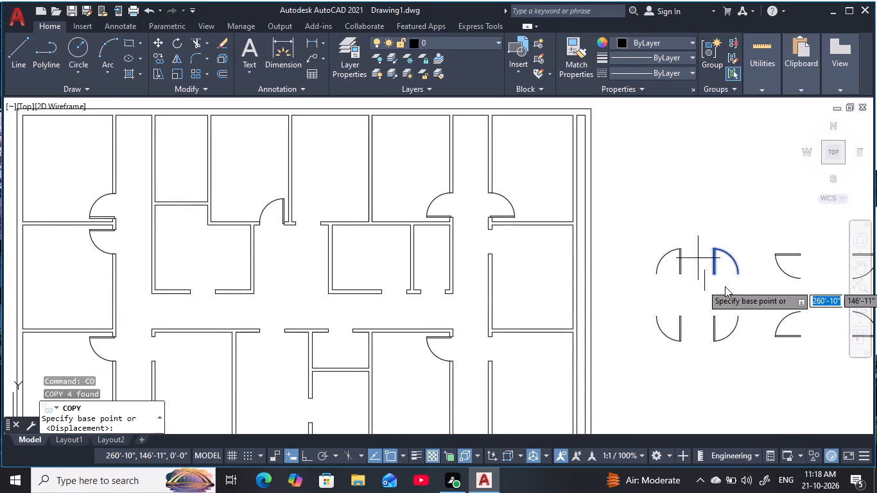
{"action": "left_click", "coordinate": [742, 275]}
{"action": "scroll", "coordinate": [315, 230], "scroll_direction": "up", "scroll_amount": 1}
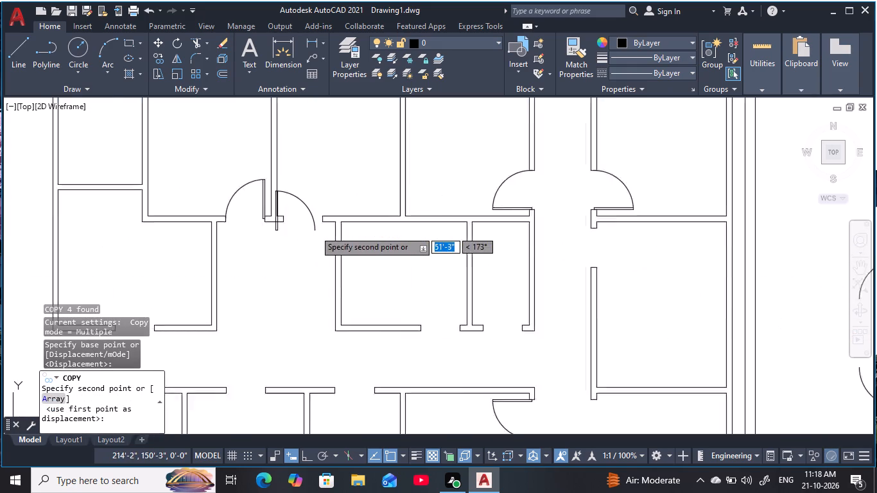
{"action": "scroll", "coordinate": [315, 230], "scroll_direction": "up", "scroll_amount": 1}
{"action": "left_click", "coordinate": [325, 212]}
{"action": "scroll", "coordinate": [386, 331], "scroll_direction": "down", "scroll_amount": 2}
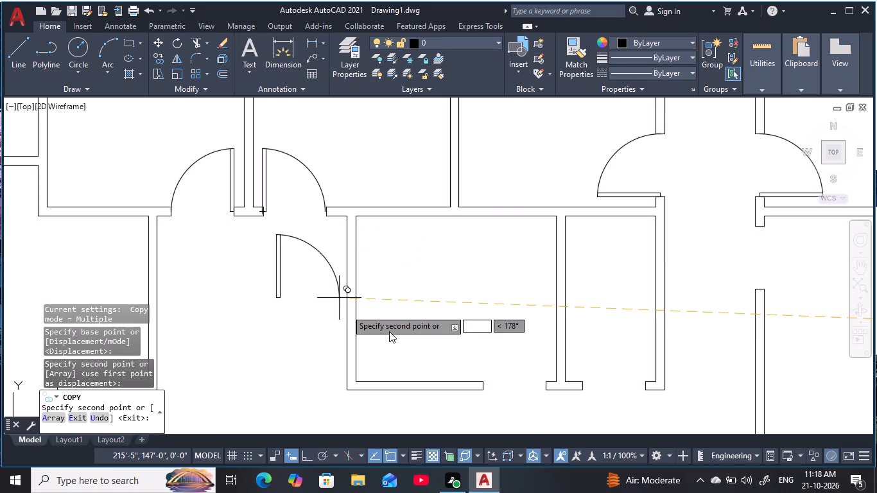
{"action": "scroll", "coordinate": [390, 331], "scroll_direction": "down", "scroll_amount": 2}
{"action": "middle_click_drag", "start_coordinate": [394, 331], "coordinate": [424, 283]}
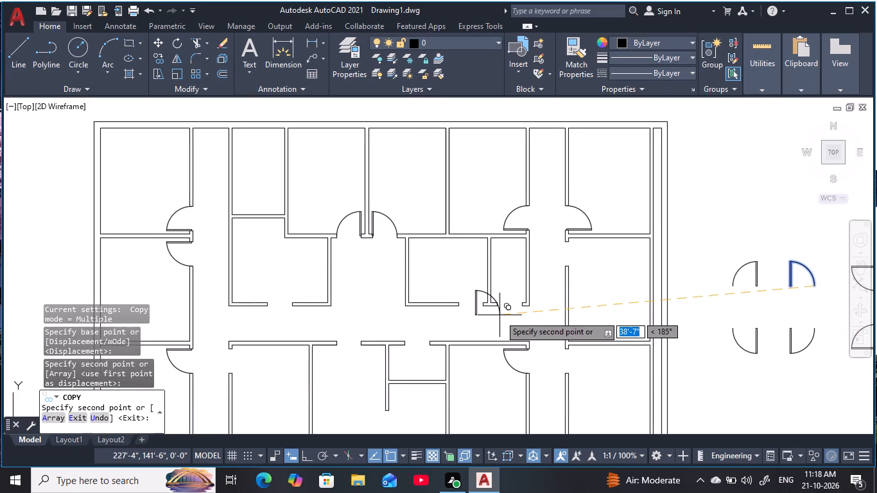
{"action": "middle_click_drag", "start_coordinate": [482, 309], "coordinate": [467, 288]}
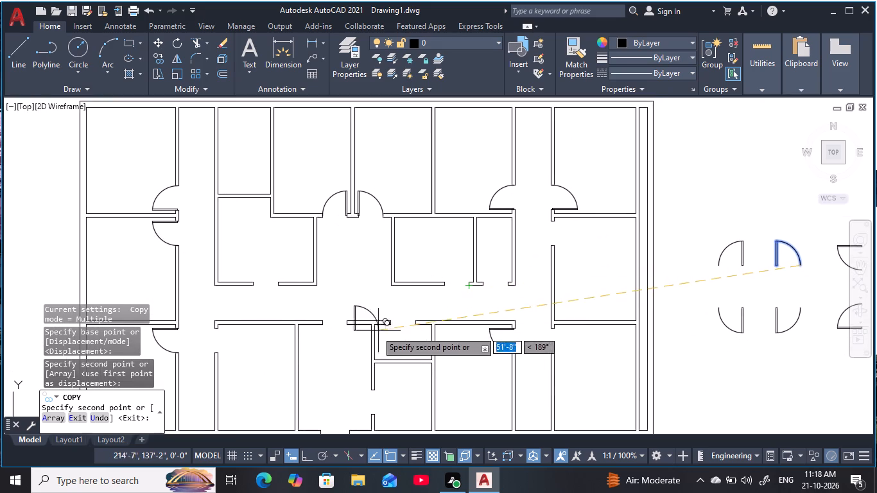
{"action": "middle_click_drag", "start_coordinate": [324, 311], "coordinate": [354, 264]}
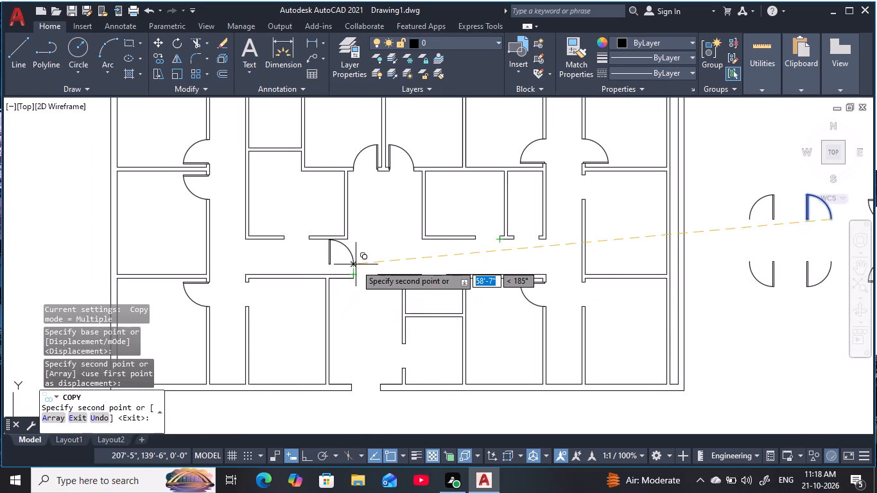
{"action": "key", "text": "Escape"}
{"action": "key", "text": "Escape"}
{"action": "key", "text": "Escape"}
{"action": "scroll", "coordinate": [500, 291], "scroll_direction": "down", "scroll_amount": 1}
{"action": "middle_click_drag", "start_coordinate": [512, 288], "coordinate": [426, 302]}
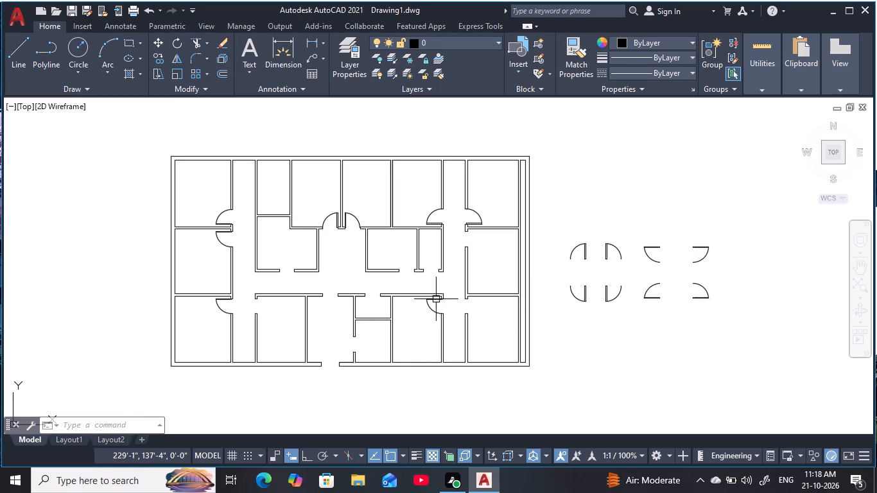
{"action": "key", "text": "Escape"}
{"action": "key", "text": "Escape"}
{"action": "key", "text": "Escape"}
{"action": "key", "text": "Escape"}
{"action": "key", "text": "Escape"}
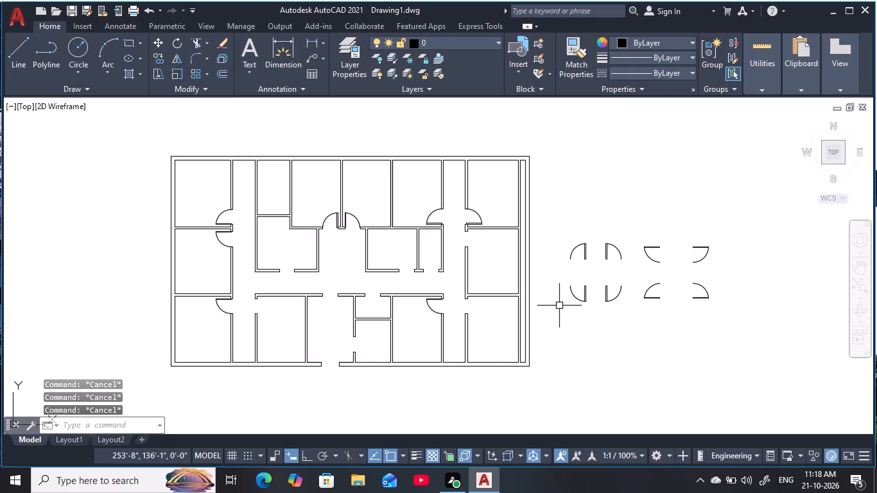
Copy the southwest vertical-leaf door symbol to the central corridor opening in the north wall of the south entrance room.
{"action": "scroll", "coordinate": [601, 304], "scroll_direction": "up", "scroll_amount": 1}
{"action": "left_click", "coordinate": [593, 316]}
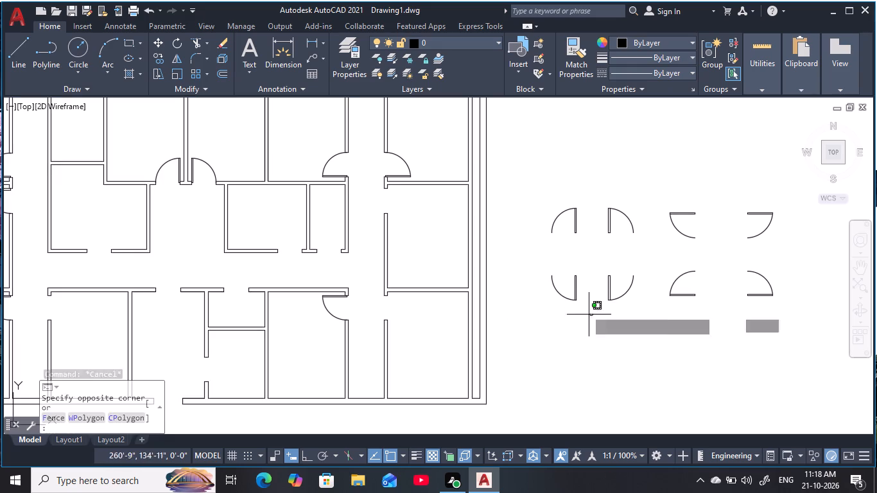
{"action": "left_click", "coordinate": [532, 253]}
{"action": "key", "text": "c"}
{"action": "key", "text": "o"}
{"action": "key", "text": "space"}
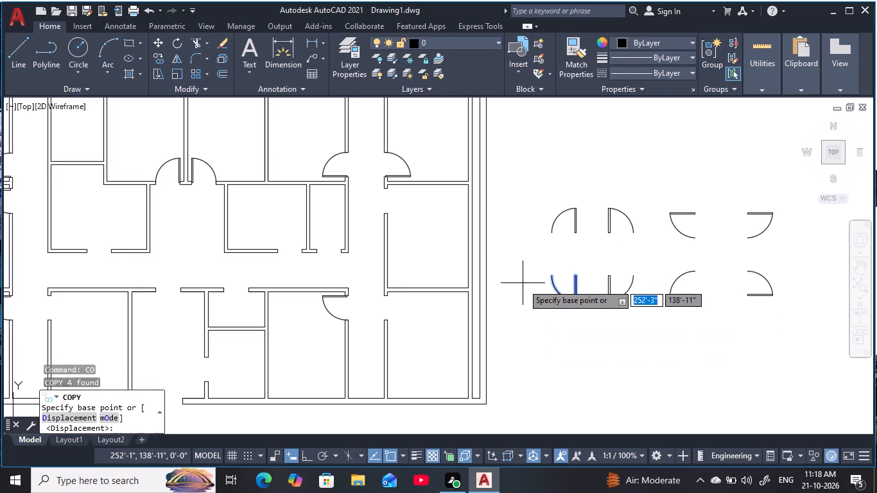
{"action": "left_click", "coordinate": [543, 274]}
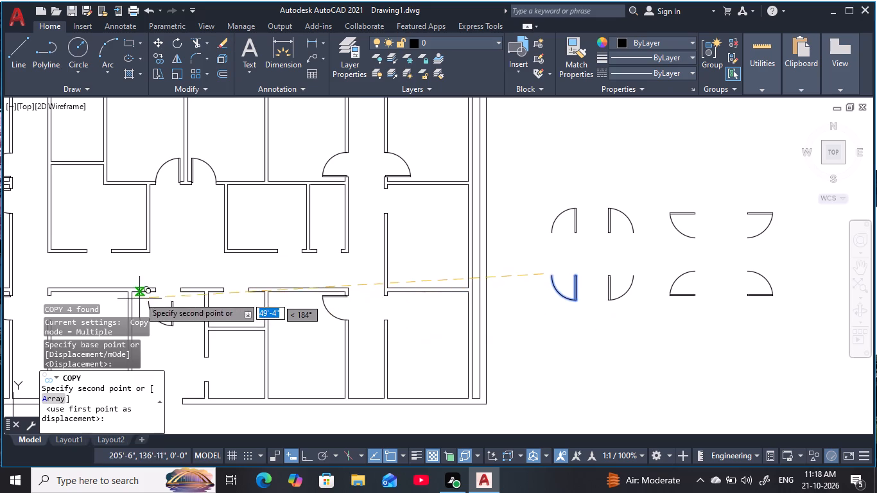
{"action": "scroll", "coordinate": [158, 289], "scroll_direction": "up", "scroll_amount": 3}
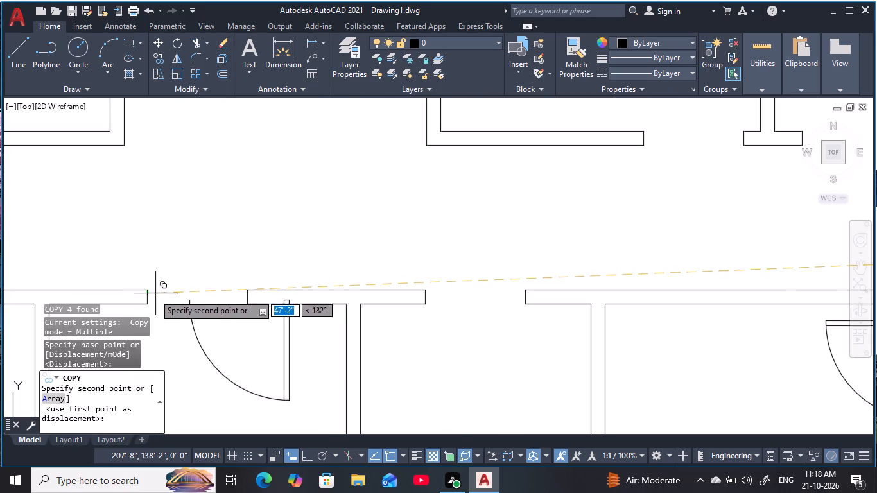
{"action": "left_click", "coordinate": [151, 296]}
{"action": "key", "text": "Escape"}
{"action": "key", "text": "Escape"}
{"action": "key", "text": "Escape"}
Move the entrance room's new door symbol by its arc end onto the west jamb's midpoint of the north-wall opening.
{"action": "middle_click_drag", "start_coordinate": [279, 334], "coordinate": [406, 297]}
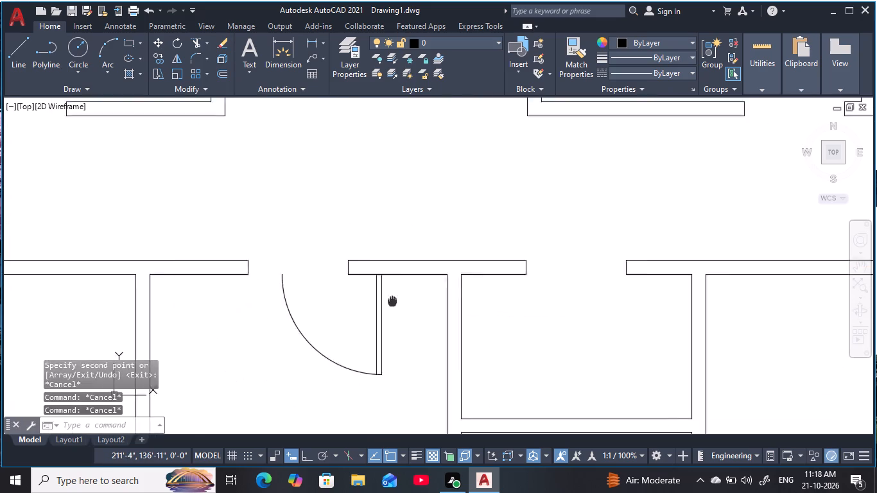
{"action": "middle_click_drag", "start_coordinate": [406, 297], "coordinate": [424, 291]}
{"action": "key", "text": "Escape"}
{"action": "key", "text": "Escape"}
{"action": "left_click", "coordinate": [312, 252]}
{"action": "left_click", "coordinate": [465, 384]}
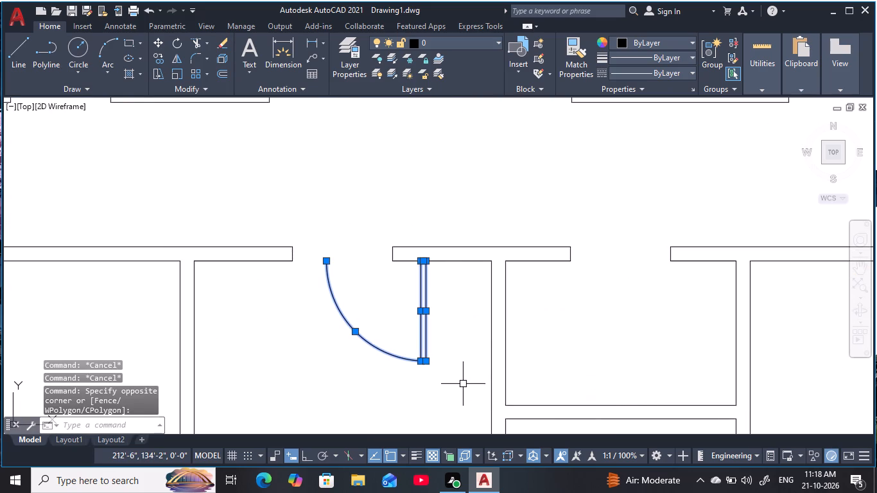
{"action": "key", "text": "m"}
{"action": "key", "text": "space"}
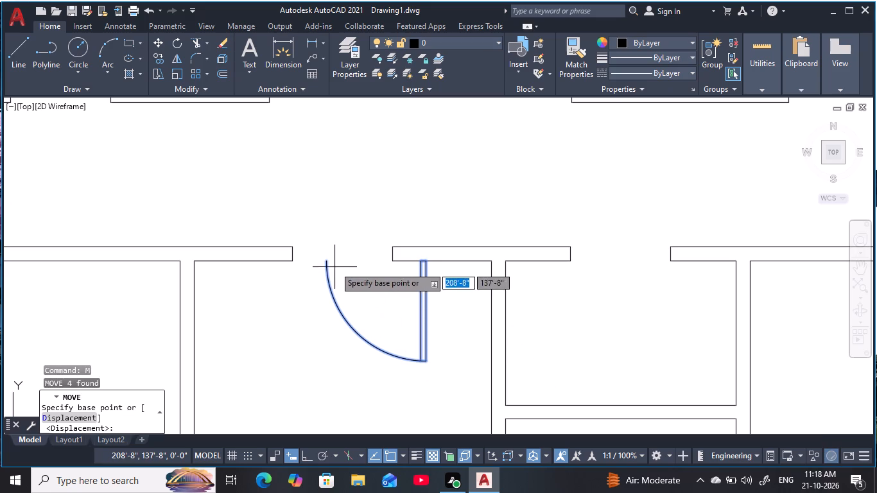
{"action": "left_click", "coordinate": [328, 264]}
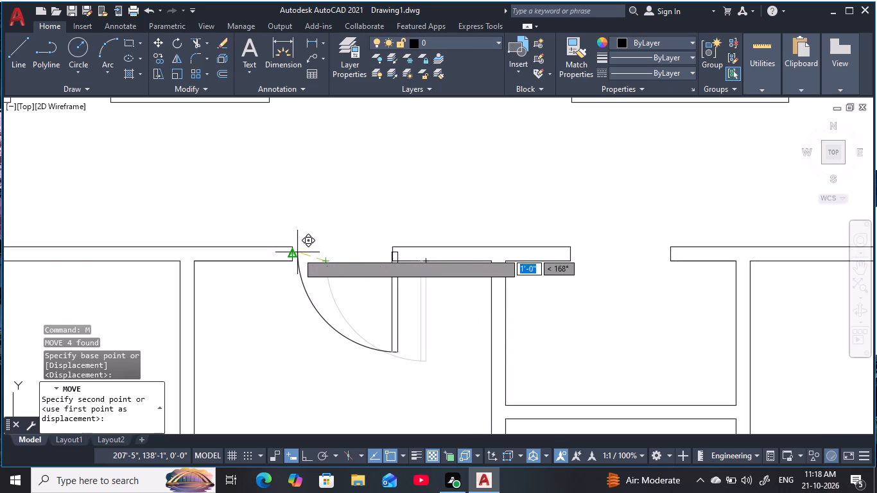
{"action": "left_click", "coordinate": [294, 252]}
{"action": "key", "text": "Escape"}
{"action": "key", "text": "Escape"}
{"action": "scroll", "coordinate": [337, 350], "scroll_direction": "down", "scroll_amount": 3}
{"action": "middle_click_drag", "start_coordinate": [343, 340], "coordinate": [384, 288]}
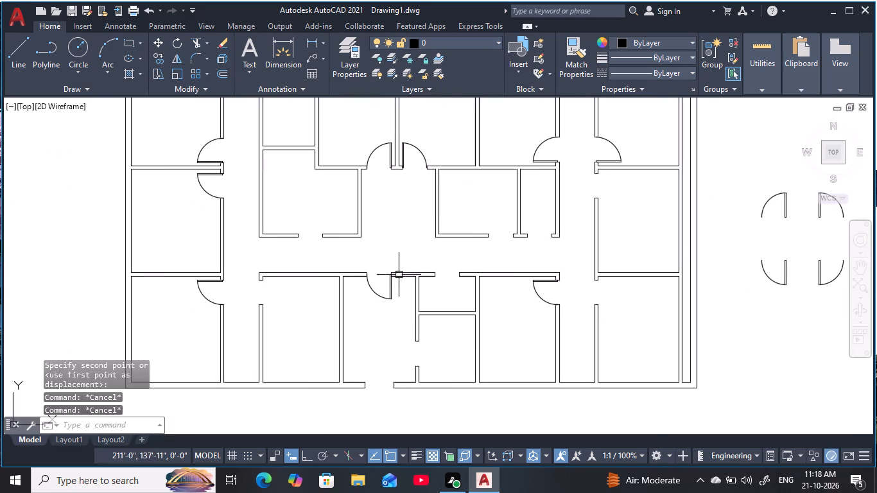
{"action": "key", "text": "Escape"}
{"action": "key", "text": "Escape"}
{"action": "key", "text": "Escape"}
{"action": "key", "text": "Escape"}
{"action": "middle_click_drag", "start_coordinate": [391, 284], "coordinate": [383, 284]}
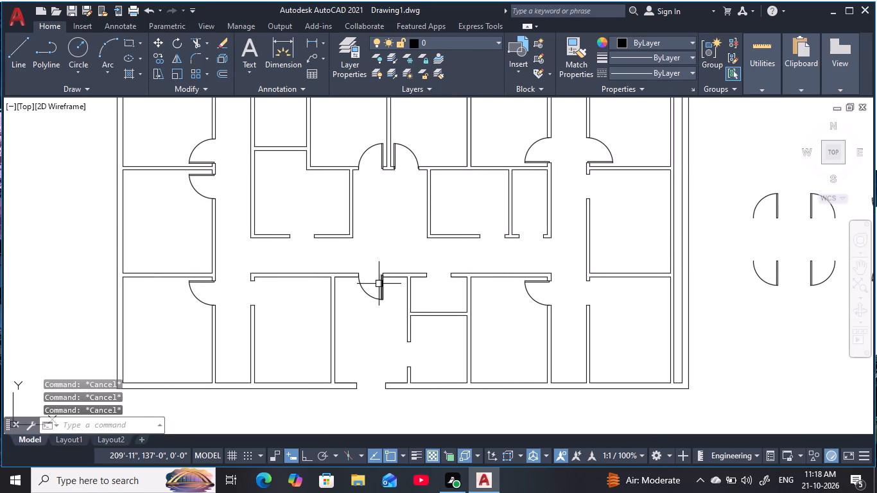
{"action": "key", "text": "Escape"}
{"action": "key", "text": "Escape"}
Copy the northwest vertical-leaf door symbol by its arc end to the west jamb's midpoint in the north-wall opening of the small room east of the entrance room.
{"action": "scroll", "coordinate": [509, 318], "scroll_direction": "down", "scroll_amount": 1}
{"action": "middle_click_drag", "start_coordinate": [513, 316], "coordinate": [472, 326]}
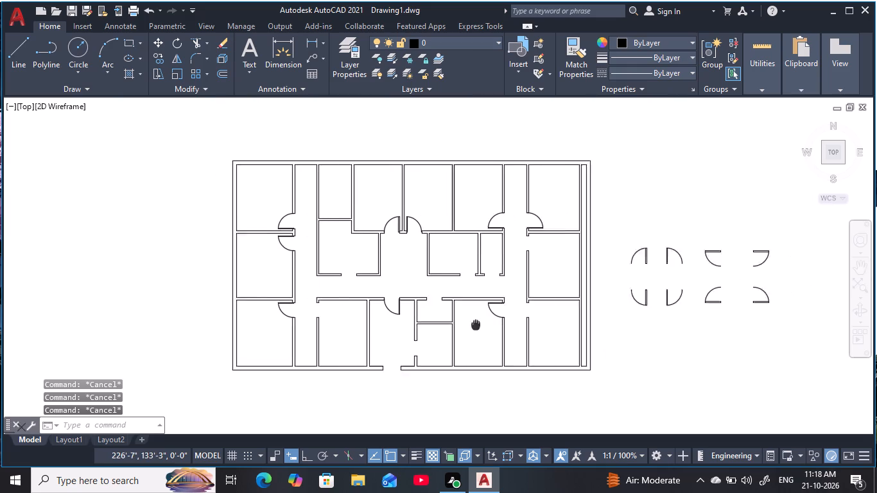
{"action": "middle_click_drag", "start_coordinate": [472, 326], "coordinate": [463, 329]}
{"action": "scroll", "coordinate": [711, 283], "scroll_direction": "up", "scroll_amount": 2}
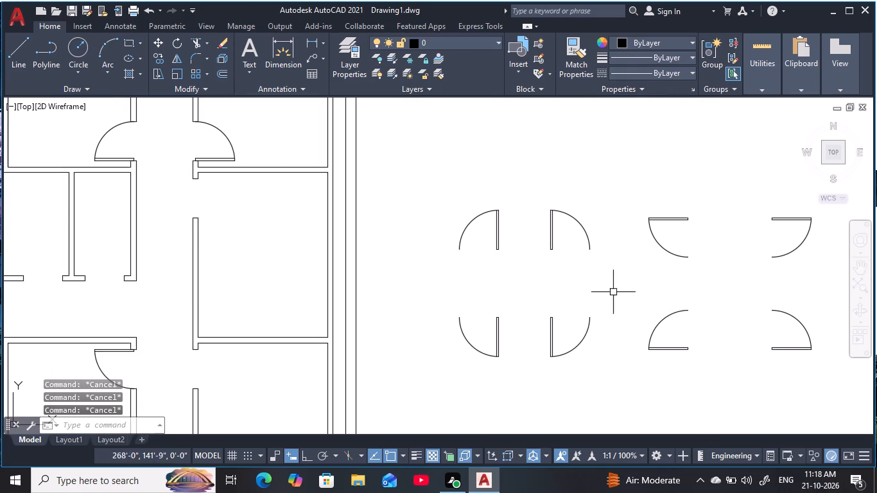
{"action": "scroll", "coordinate": [530, 280], "scroll_direction": "down", "scroll_amount": 1}
{"action": "middle_click_drag", "start_coordinate": [533, 280], "coordinate": [626, 283]}
{"action": "left_click", "coordinate": [620, 284]}
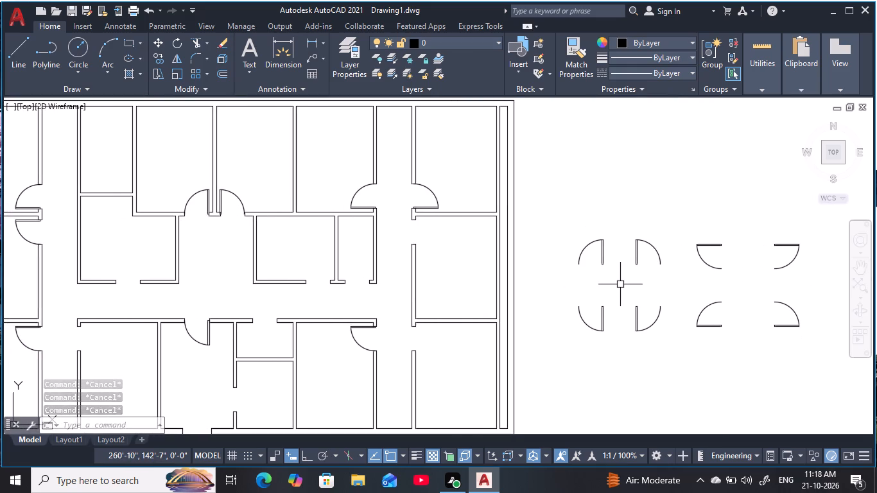
{"action": "left_click", "coordinate": [558, 209]}
{"action": "key", "text": "c"}
{"action": "key", "text": "o"}
{"action": "key", "text": "space"}
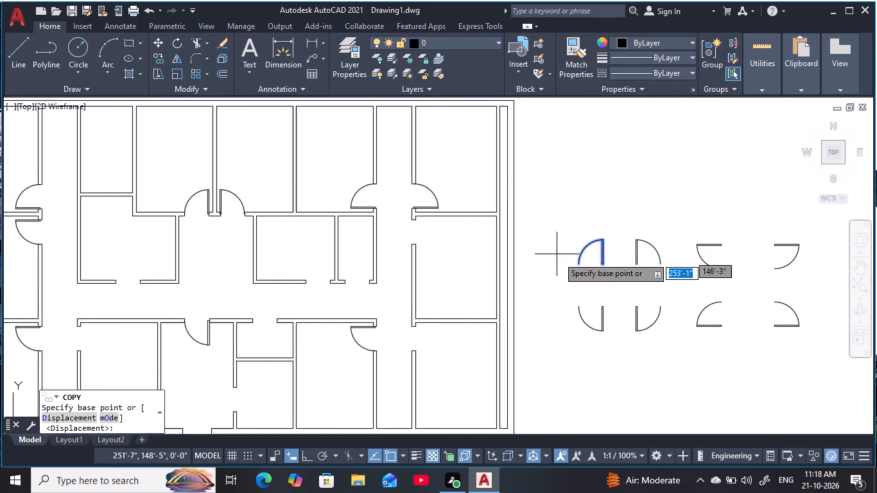
{"action": "left_click", "coordinate": [581, 263]}
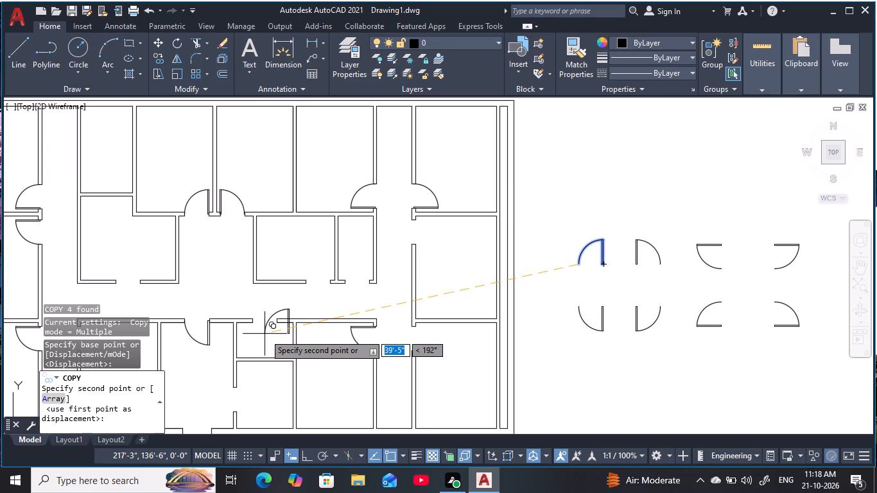
{"action": "scroll", "coordinate": [256, 325], "scroll_direction": "up", "scroll_amount": 2}
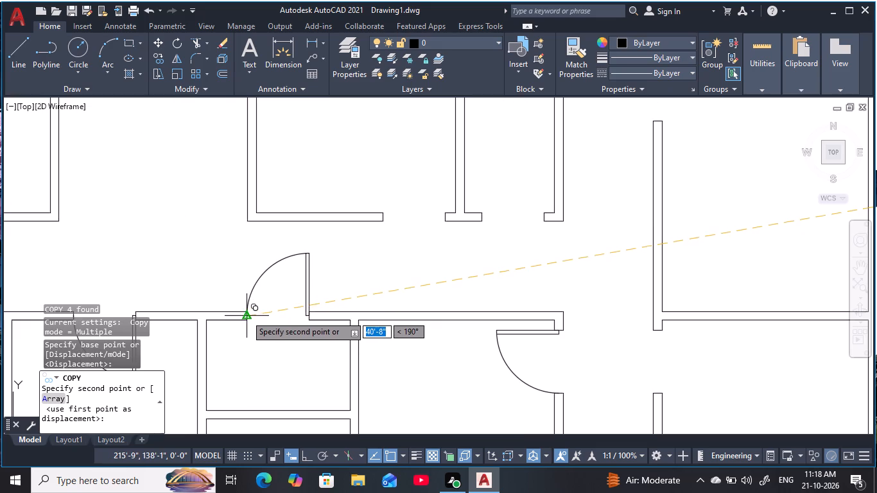
{"action": "left_click", "coordinate": [246, 315]}
{"action": "scroll", "coordinate": [263, 381], "scroll_direction": "down", "scroll_amount": 2}
{"action": "middle_click_drag", "start_coordinate": [266, 379], "coordinate": [317, 348]}
{"action": "key", "text": "Escape"}
{"action": "key", "text": "Escape"}
{"action": "key", "text": "Escape"}
{"action": "key", "text": "Escape"}
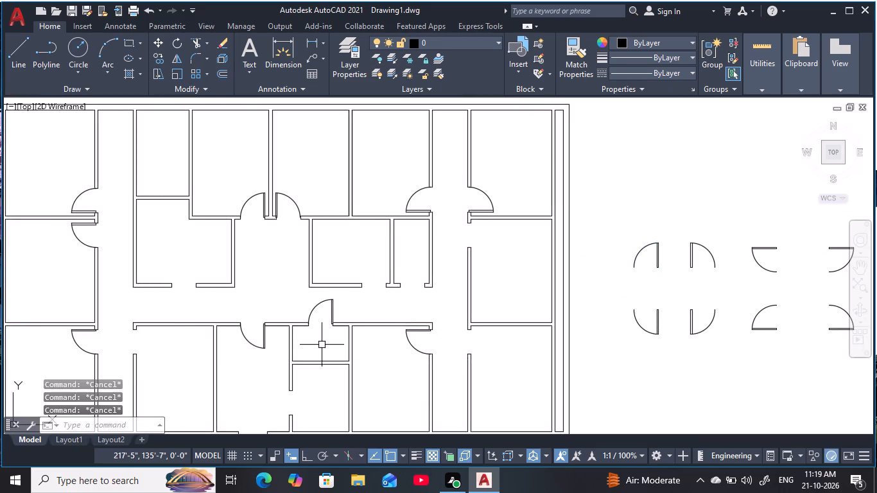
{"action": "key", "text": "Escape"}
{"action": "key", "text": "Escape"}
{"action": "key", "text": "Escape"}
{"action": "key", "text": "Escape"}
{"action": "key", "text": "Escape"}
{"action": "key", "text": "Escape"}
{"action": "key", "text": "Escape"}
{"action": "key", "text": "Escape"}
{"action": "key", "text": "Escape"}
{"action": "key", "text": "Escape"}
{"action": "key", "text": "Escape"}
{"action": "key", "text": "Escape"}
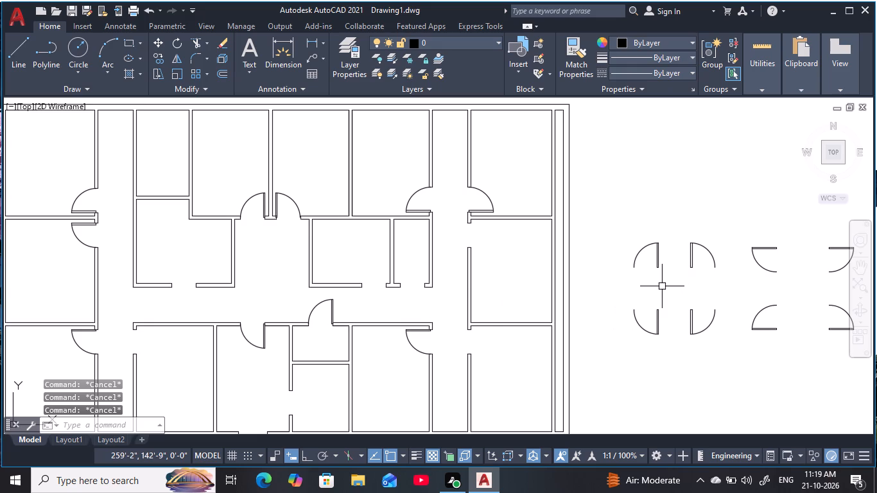
Copy the southwest vertical-leaf door symbol by its arc end to the west jamb's midpoint in the narrow central-east room's south-wall opening.
{"action": "middle_click_drag", "start_coordinate": [666, 286], "coordinate": [621, 311]}
{"action": "left_click", "coordinate": [629, 372]}
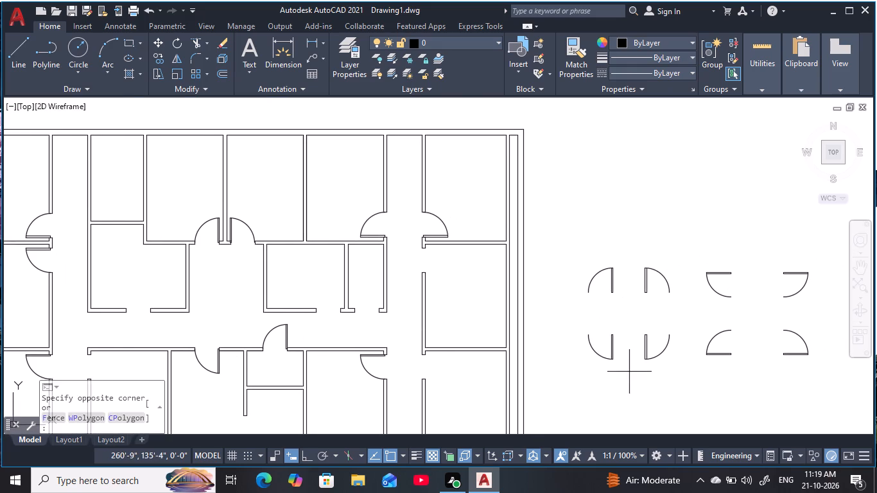
{"action": "left_click", "coordinate": [570, 315]}
{"action": "key", "text": "c"}
{"action": "key", "text": "o"}
{"action": "key", "text": "space"}
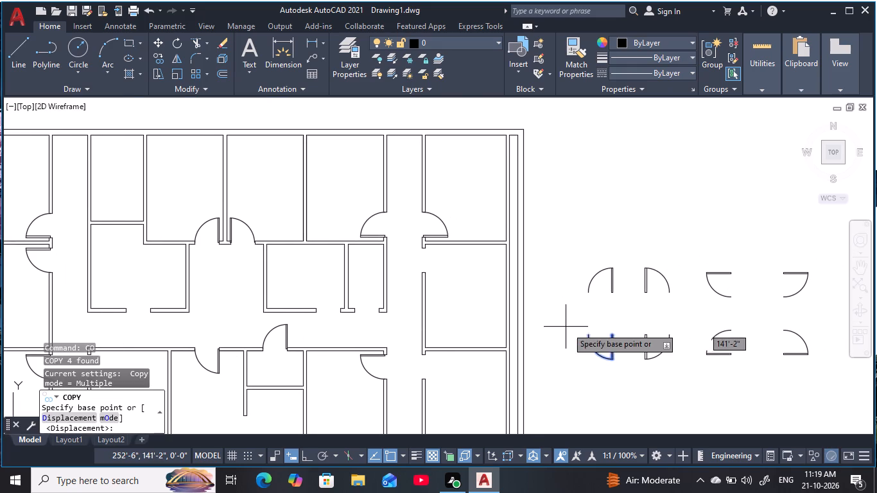
{"action": "left_click", "coordinate": [587, 332]}
{"action": "scroll", "coordinate": [358, 314], "scroll_direction": "up", "scroll_amount": 3}
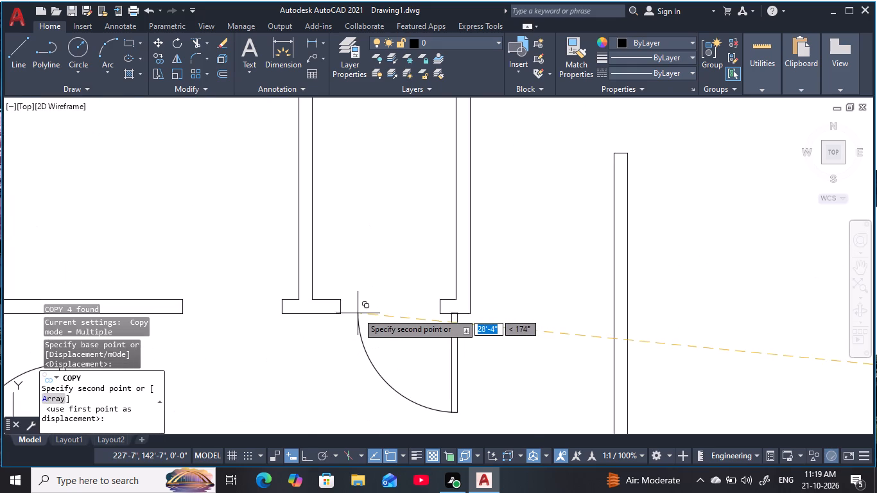
{"action": "left_click", "coordinate": [342, 307]}
{"action": "scroll", "coordinate": [373, 322], "scroll_direction": "down", "scroll_amount": 3}
{"action": "key", "text": "Escape"}
{"action": "key", "text": "Escape"}
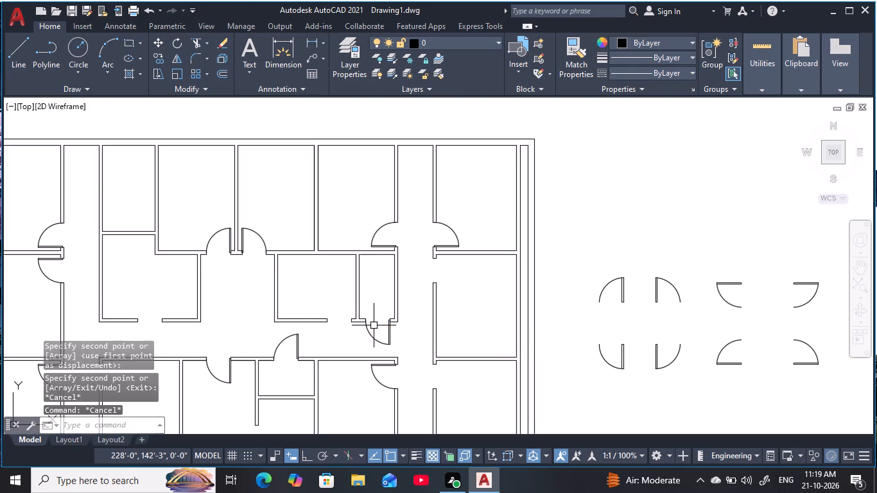
{"action": "key", "text": "Escape"}
Copy the northwest vertical-leaf door symbol by its arc end to the west jamb's midpoint in the south-wall opening of the room west of the narrow room.
{"action": "middle_click", "coordinate": [374, 325]}
{"action": "scroll", "coordinate": [507, 305], "scroll_direction": "down", "scroll_amount": 1}
{"action": "middle_click_drag", "start_coordinate": [510, 305], "coordinate": [525, 290]}
{"action": "key", "text": "Escape"}
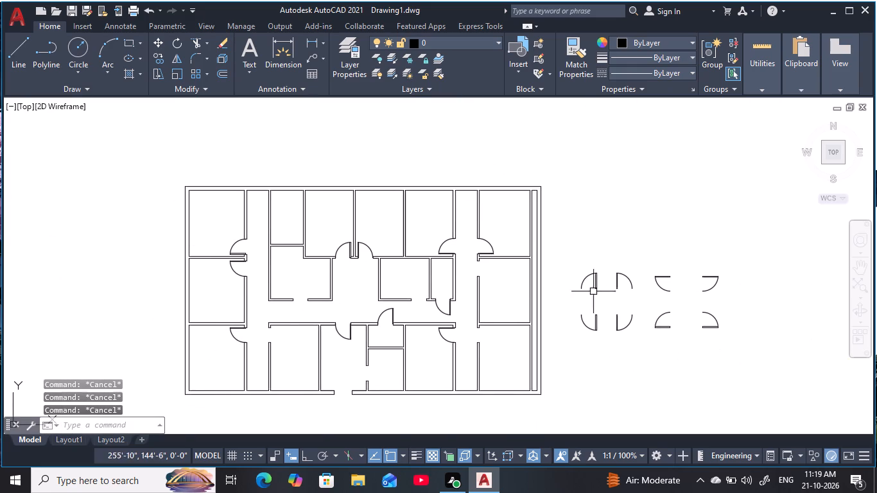
{"action": "key", "text": "Escape"}
{"action": "key", "text": "Escape"}
{"action": "scroll", "coordinate": [611, 292], "scroll_direction": "up", "scroll_amount": 2}
{"action": "left_click", "coordinate": [582, 287]}
{"action": "left_click", "coordinate": [522, 235]}
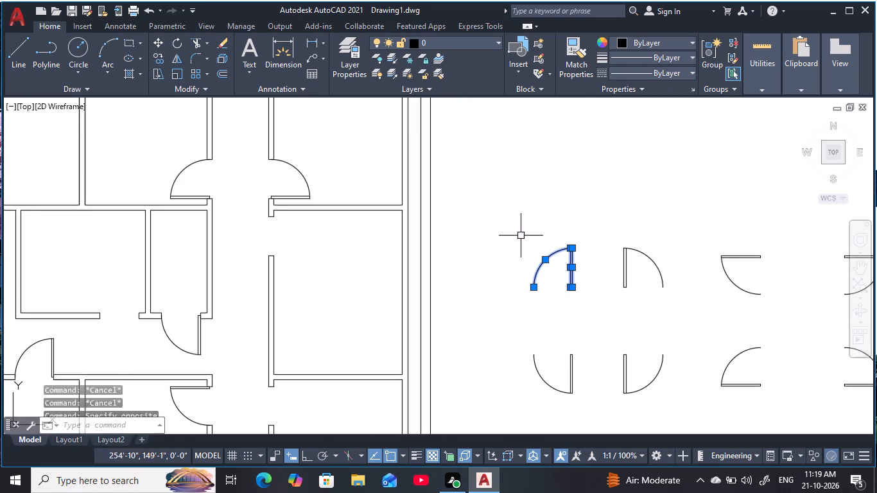
{"action": "key", "text": "c"}
{"action": "key", "text": "o"}
{"action": "key", "text": "space"}
{"action": "left_click", "coordinate": [531, 284]}
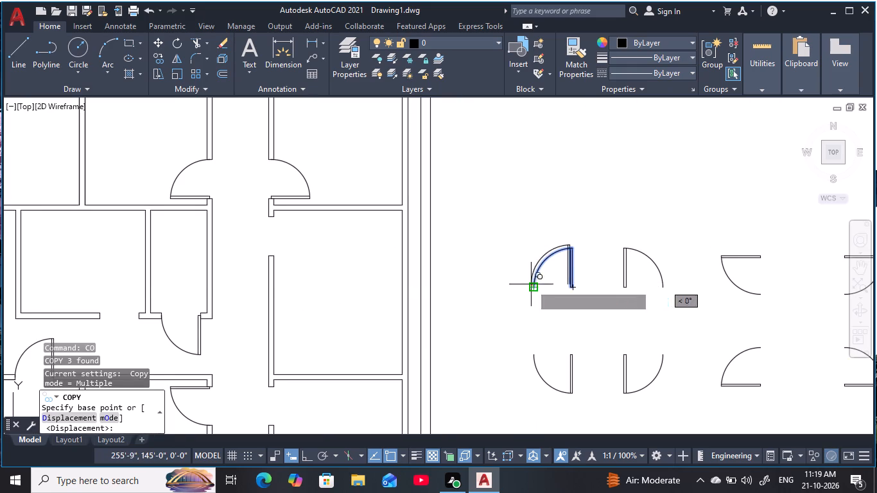
{"action": "middle_click_drag", "start_coordinate": [358, 338], "coordinate": [575, 282]}
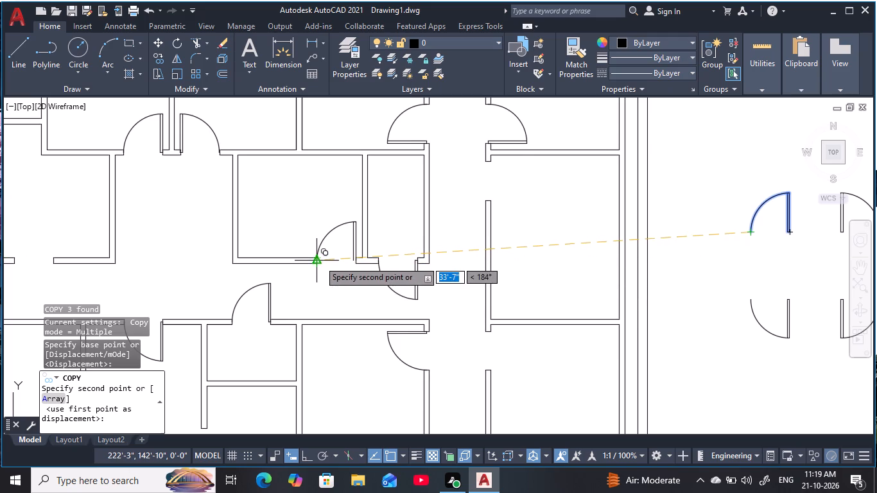
{"action": "left_click", "coordinate": [319, 261]}
{"action": "scroll", "coordinate": [312, 309], "scroll_direction": "down", "scroll_amount": 1}
{"action": "middle_click_drag", "start_coordinate": [314, 309], "coordinate": [357, 291]}
{"action": "key", "text": "Escape"}
{"action": "key", "text": "Escape"}
{"action": "key", "text": "Escape"}
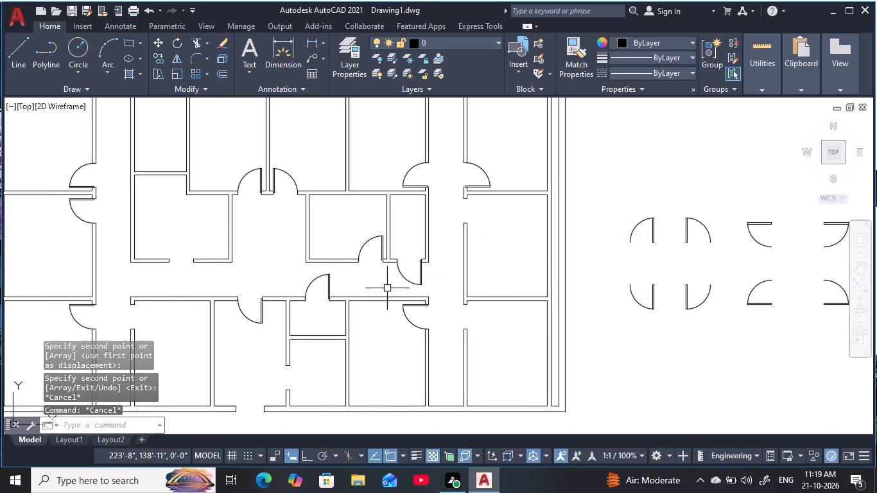
Copy the northeast horizontal-leaf door symbol by its arc end to the south jamb's midpoint in the middle east room's west-wall opening.
{"action": "middle_click_drag", "start_coordinate": [473, 282], "coordinate": [418, 307]}
{"action": "key", "text": "Escape"}
{"action": "key", "text": "Escape"}
{"action": "key", "text": "Escape"}
{"action": "scroll", "coordinate": [668, 281], "scroll_direction": "down", "scroll_amount": 1}
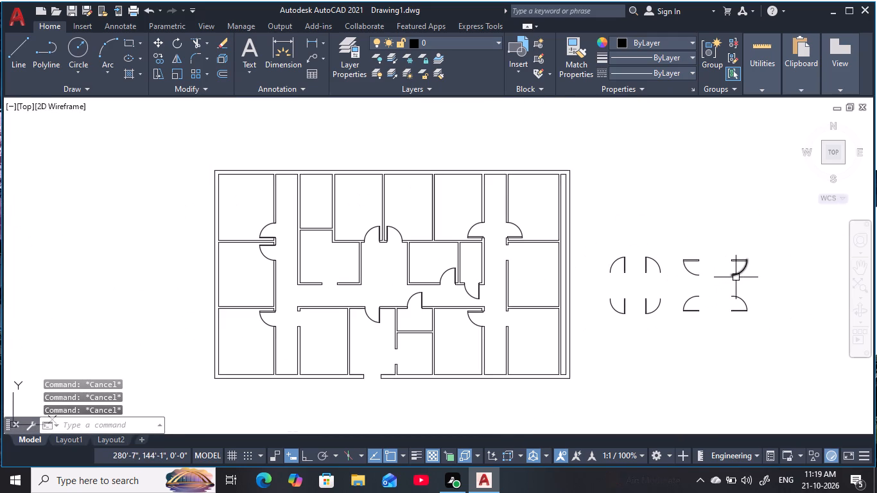
{"action": "scroll", "coordinate": [736, 277], "scroll_direction": "up", "scroll_amount": 2}
{"action": "left_click", "coordinate": [800, 292]}
{"action": "left_click", "coordinate": [688, 223]}
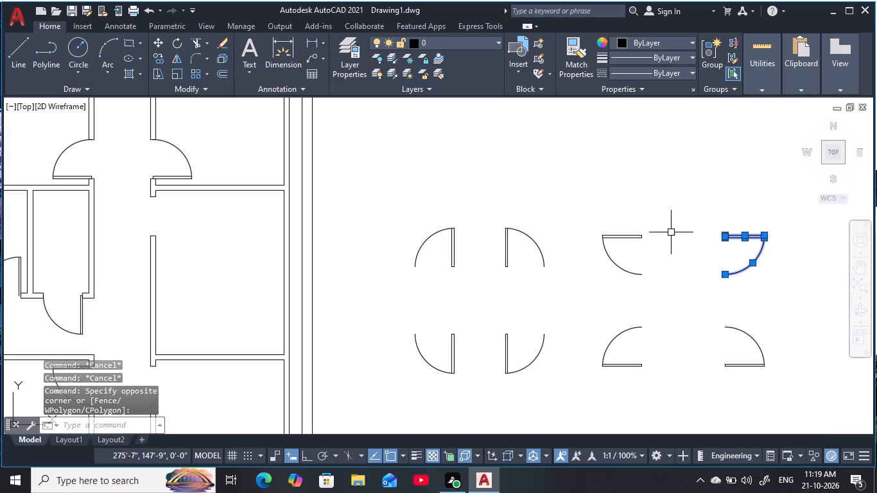
{"action": "key", "text": "c"}
{"action": "key", "text": "o"}
{"action": "key", "text": "space"}
{"action": "left_click", "coordinate": [725, 274]}
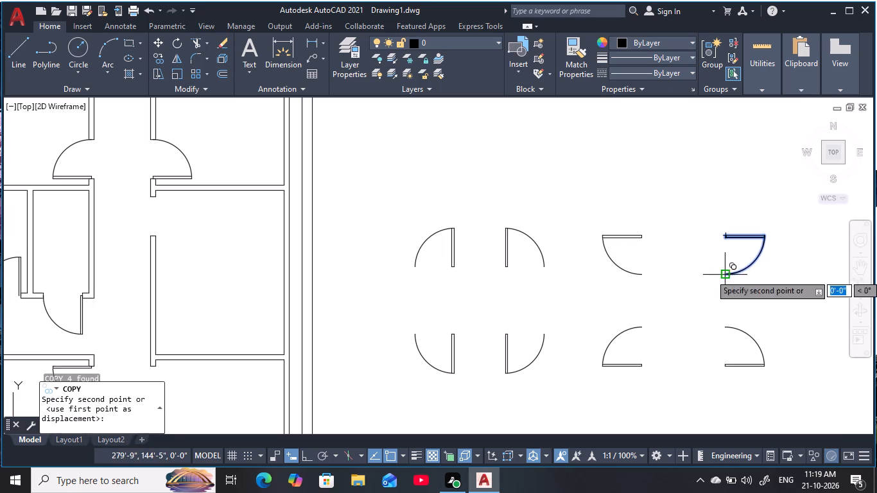
{"action": "middle_click_drag", "start_coordinate": [401, 277], "coordinate": [631, 307]}
{"action": "scroll", "coordinate": [396, 252], "scroll_direction": "up", "scroll_amount": 3}
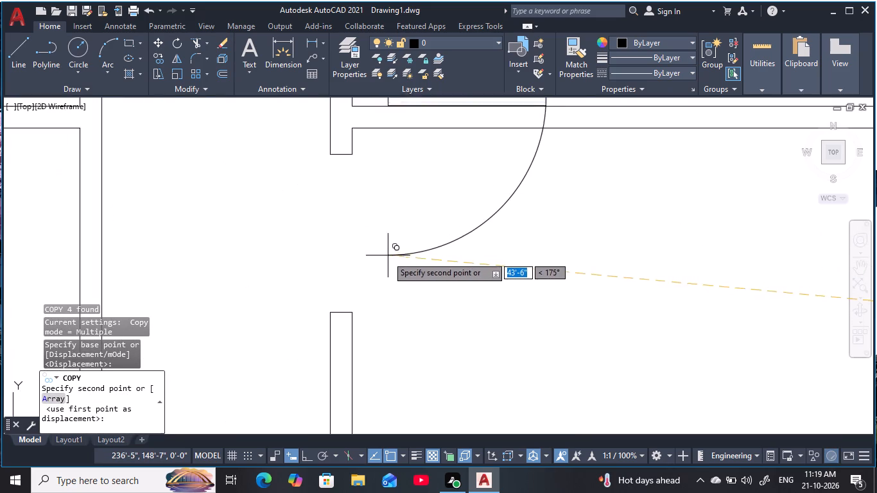
{"action": "left_click", "coordinate": [341, 314]}
Place another copy of the same door symbol at the south jamb's midpoint in the southeast room's west-wall opening.
{"action": "scroll", "coordinate": [450, 311], "scroll_direction": "down", "scroll_amount": 4}
{"action": "middle_click_drag", "start_coordinate": [453, 313], "coordinate": [442, 228]}
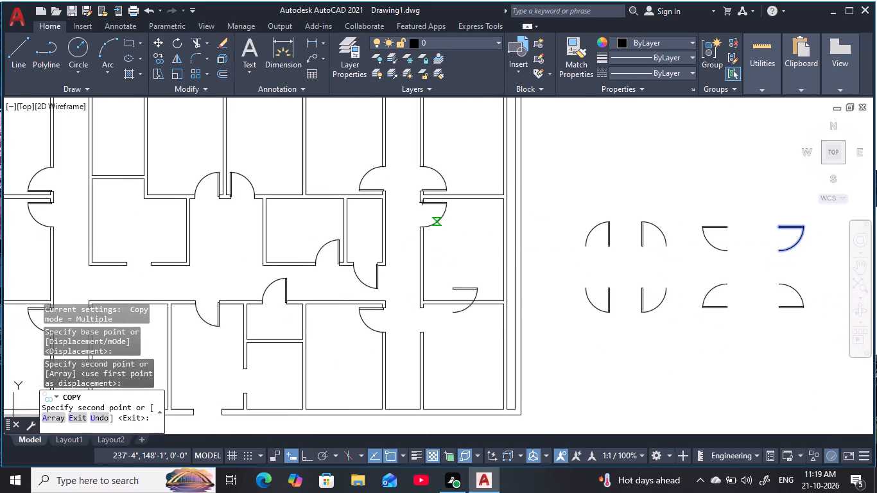
{"action": "middle_click_drag", "start_coordinate": [442, 327], "coordinate": [453, 270]}
{"action": "scroll", "coordinate": [432, 281], "scroll_direction": "up", "scroll_amount": 3}
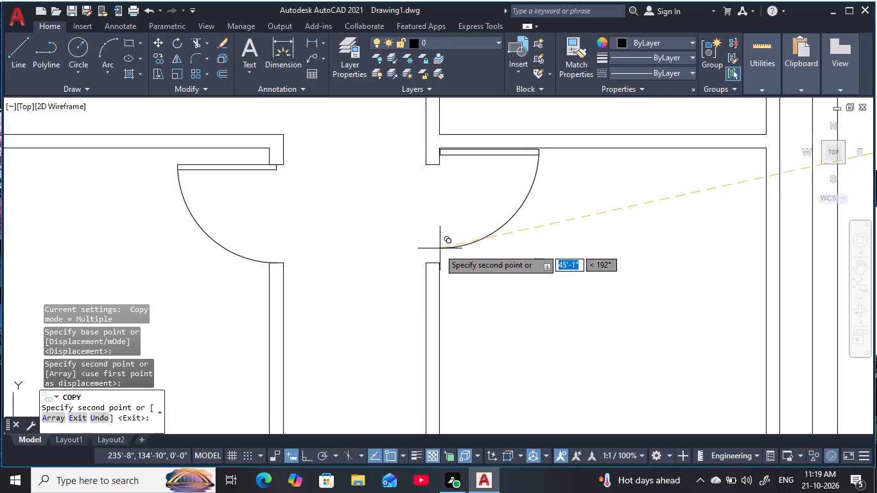
{"action": "left_click", "coordinate": [430, 263]}
{"action": "scroll", "coordinate": [450, 274], "scroll_direction": "down", "scroll_amount": 3}
{"action": "middle_click_drag", "start_coordinate": [453, 279], "coordinate": [556, 281]}
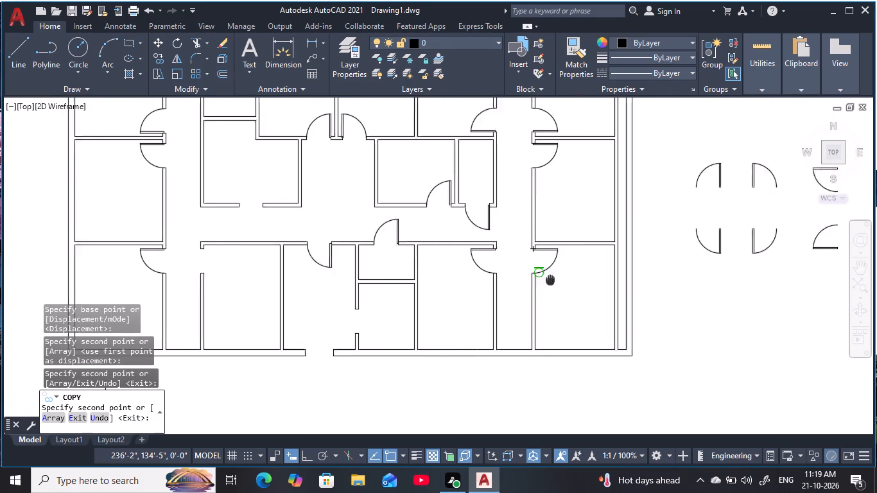
{"action": "middle_click_drag", "start_coordinate": [556, 281], "coordinate": [559, 283]}
{"action": "middle_click_drag", "start_coordinate": [415, 293], "coordinate": [483, 243]}
{"action": "middle_click_drag", "start_coordinate": [450, 273], "coordinate": [450, 273]}
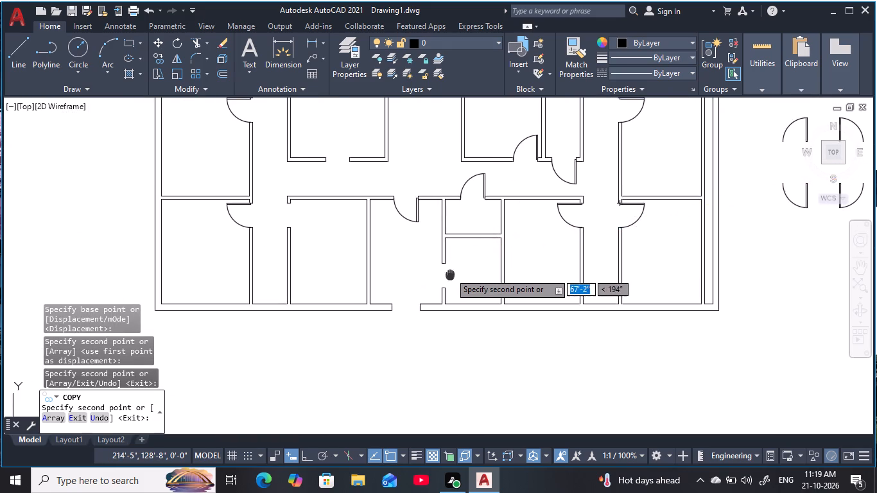
{"action": "middle_click_drag", "start_coordinate": [450, 273], "coordinate": [424, 251]}
{"action": "key", "text": "Escape"}
{"action": "key", "text": "Escape"}
Copy the southeast horizontal-leaf door symbol by its arc end to the north jamb's midpoint in the west-wall opening of the small room beside the south entrance.
{"action": "middle_click_drag", "start_coordinate": [410, 267], "coordinate": [326, 324]}
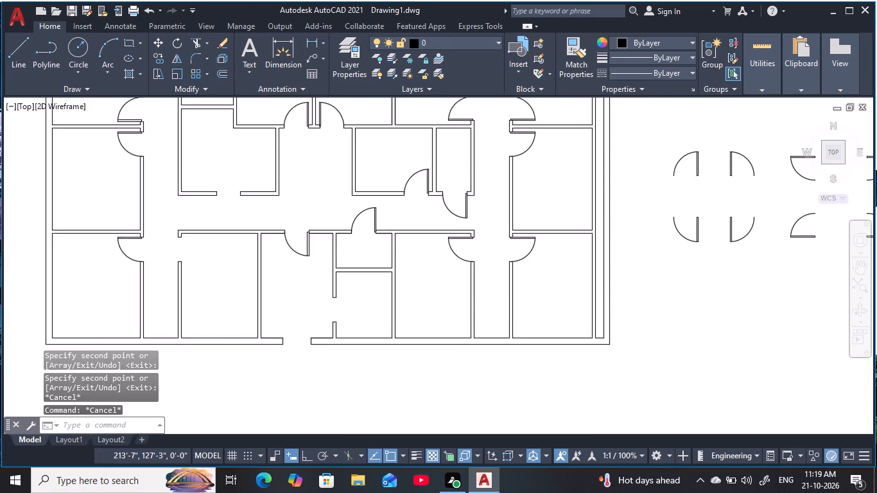
{"action": "scroll", "coordinate": [659, 252], "scroll_direction": "down", "scroll_amount": 1}
{"action": "middle_click_drag", "start_coordinate": [668, 245], "coordinate": [582, 283]}
{"action": "key", "text": "Escape"}
{"action": "key", "text": "Escape"}
{"action": "left_click", "coordinate": [742, 300]}
{"action": "left_click", "coordinate": [702, 250]}
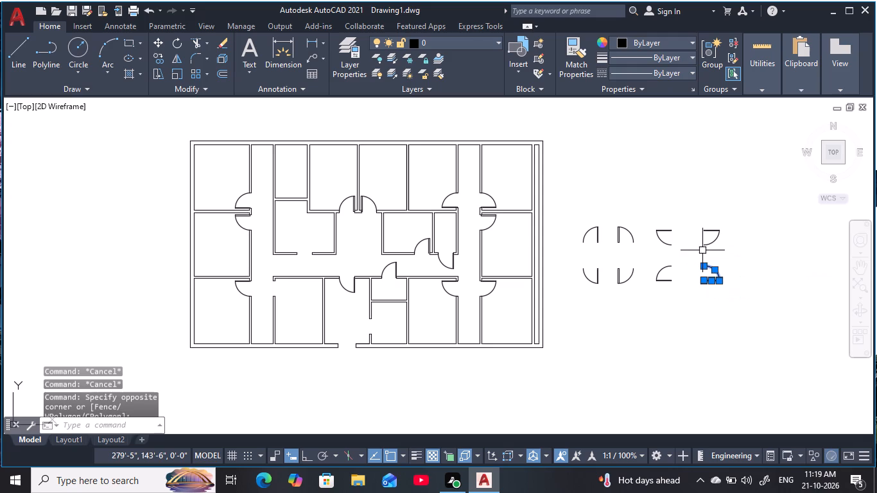
{"action": "key", "text": "c"}
{"action": "key", "text": "o"}
{"action": "key", "text": "space"}
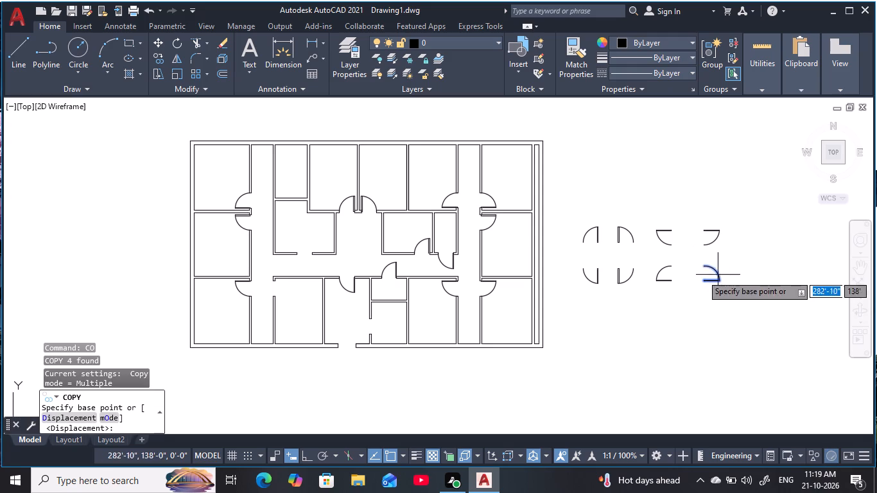
{"action": "left_click", "coordinate": [707, 264]}
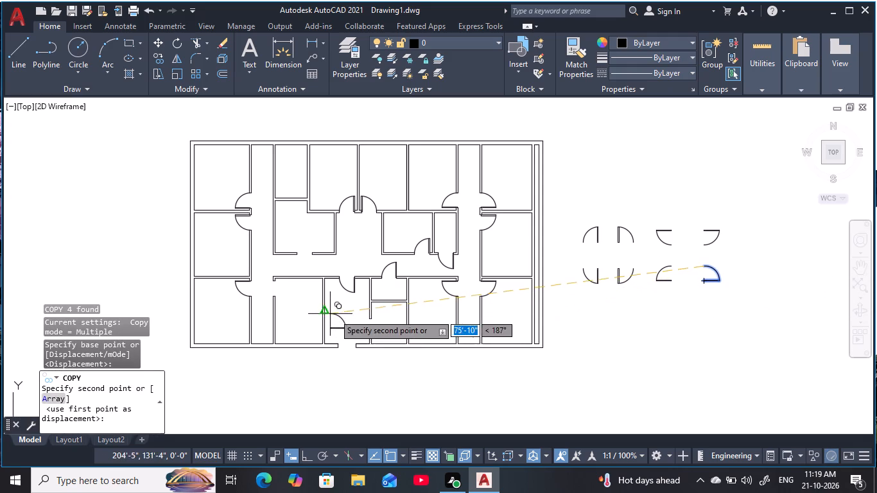
{"action": "scroll", "coordinate": [381, 313], "scroll_direction": "up", "scroll_amount": 4}
{"action": "middle_click_drag", "start_coordinate": [345, 340], "coordinate": [488, 195]}
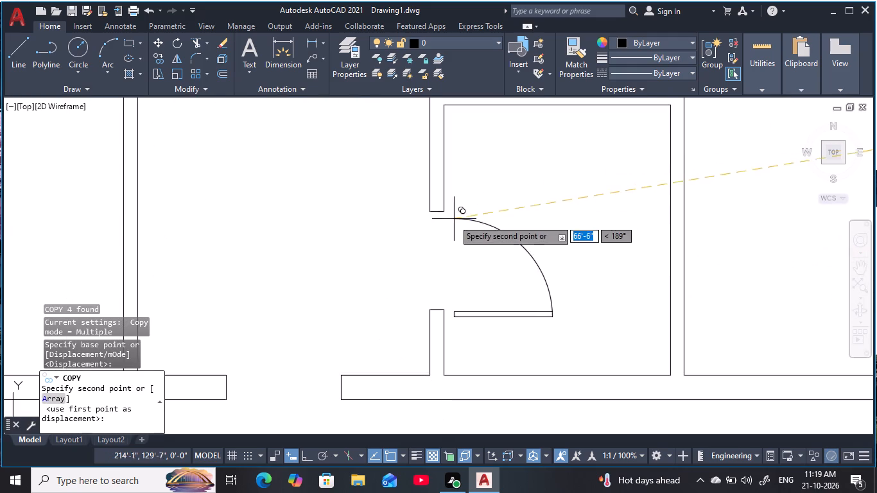
{"action": "left_click", "coordinate": [438, 218]}
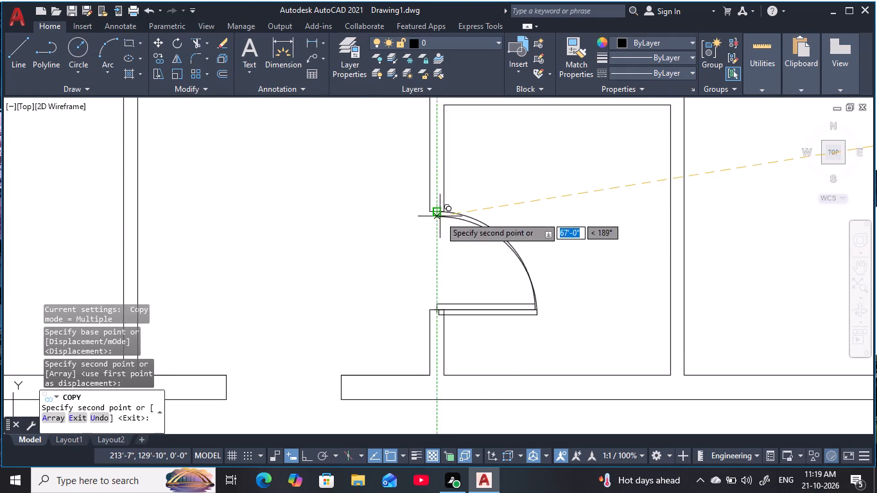
{"action": "scroll", "coordinate": [478, 221], "scroll_direction": "down", "scroll_amount": 1}
{"action": "key", "text": "Escape"}
{"action": "key", "text": "Escape"}
Copy the northeast horizontal-leaf door symbol by its arc end to the south jamb's midpoint in the west-wall opening of the south room east of the west corridor.
{"action": "scroll", "coordinate": [392, 237], "scroll_direction": "down", "scroll_amount": 1}
{"action": "middle_click_drag", "start_coordinate": [392, 237], "coordinate": [422, 281]}
{"action": "scroll", "coordinate": [422, 279], "scroll_direction": "down", "scroll_amount": 1}
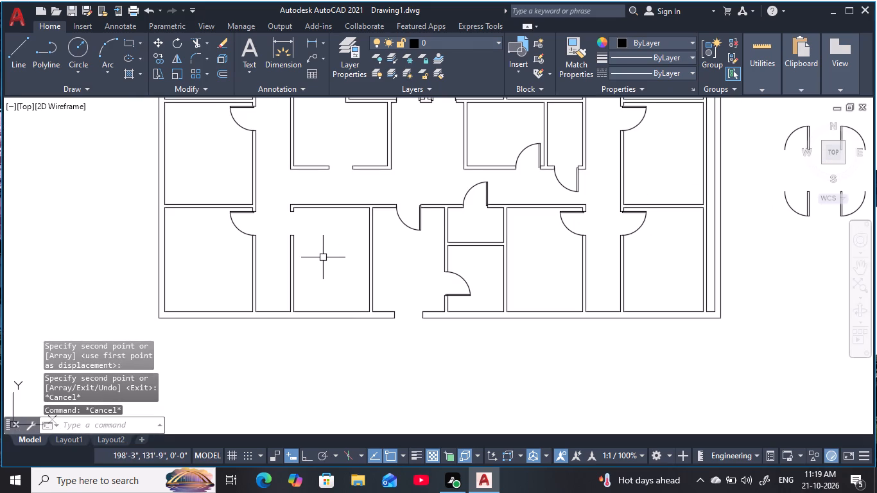
{"action": "middle_click_drag", "start_coordinate": [386, 252], "coordinate": [257, 257]}
{"action": "middle_click_drag", "start_coordinate": [629, 227], "coordinate": [498, 302]}
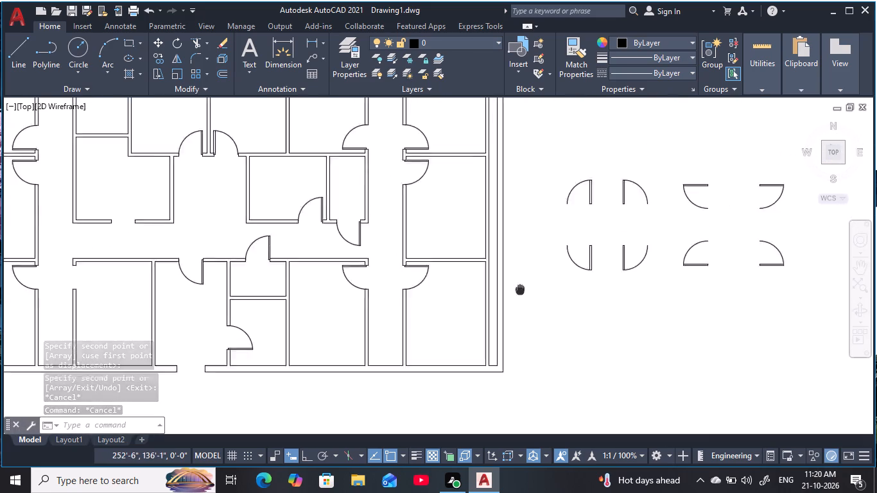
{"action": "middle_click_drag", "start_coordinate": [498, 302], "coordinate": [478, 316]}
{"action": "left_click", "coordinate": [735, 266]}
{"action": "left_click", "coordinate": [675, 203]}
{"action": "key", "text": "c"}
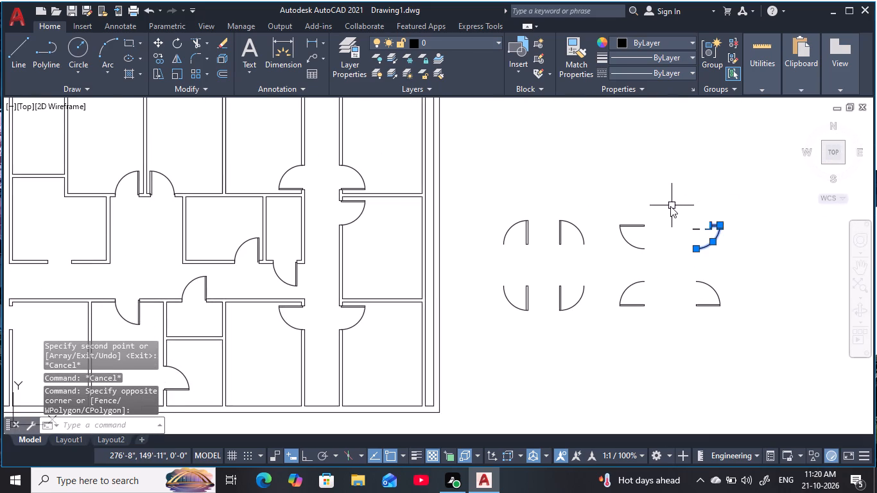
{"action": "key", "text": "o"}
{"action": "key", "text": "space"}
{"action": "left_click", "coordinate": [696, 252]}
{"action": "middle_click_drag", "start_coordinate": [525, 306], "coordinate": [553, 281]}
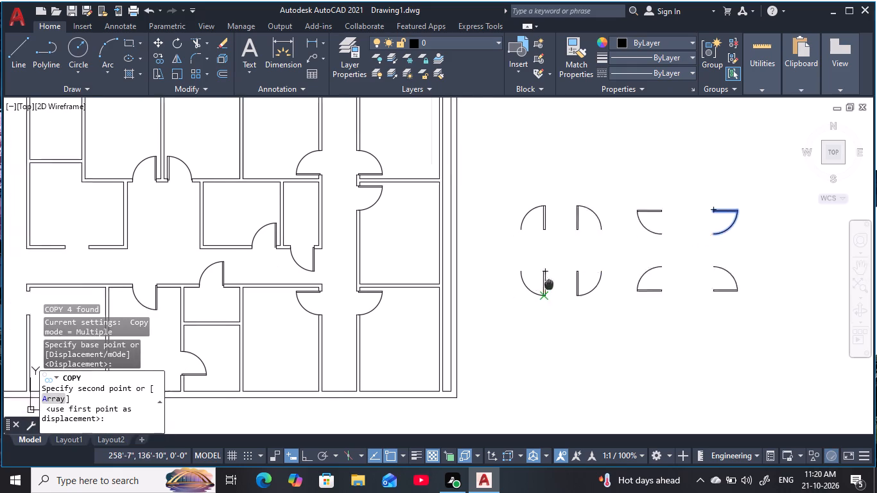
{"action": "middle_click_drag", "start_coordinate": [553, 281], "coordinate": [826, 208]}
{"action": "scroll", "coordinate": [845, 215], "scroll_direction": "down", "scroll_amount": 2}
{"action": "scroll", "coordinate": [616, 241], "scroll_direction": "up", "scroll_amount": 4}
{"action": "middle_click_drag", "start_coordinate": [525, 228], "coordinate": [493, 288]}
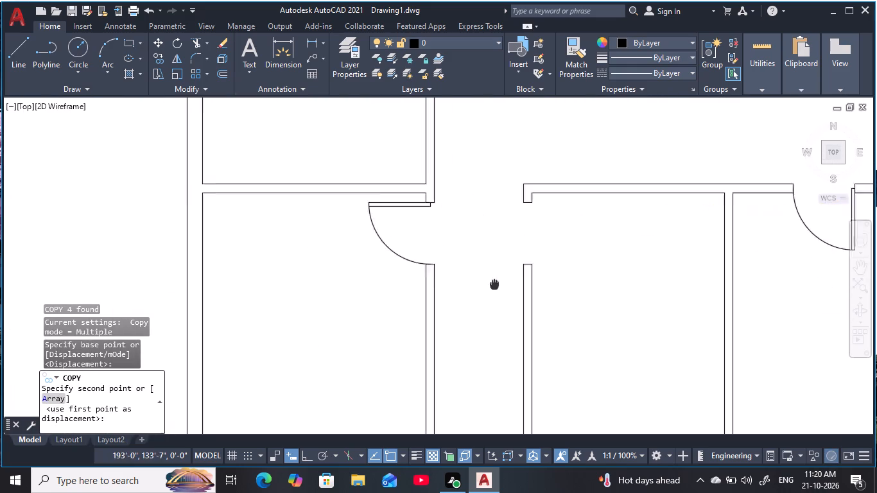
{"action": "middle_click_drag", "start_coordinate": [493, 288], "coordinate": [489, 292]}
{"action": "scroll", "coordinate": [521, 270], "scroll_direction": "up", "scroll_amount": 2}
{"action": "left_click", "coordinate": [511, 291]}
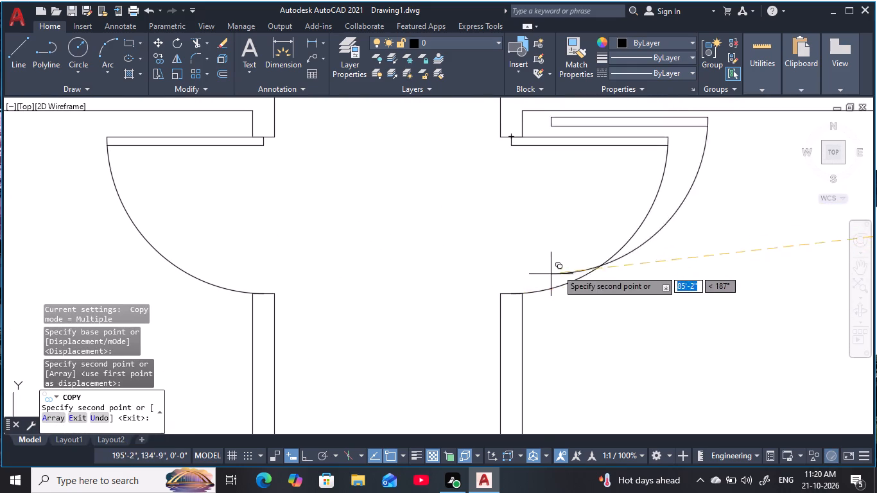
{"action": "scroll", "coordinate": [557, 270], "scroll_direction": "down", "scroll_amount": 3}
{"action": "middle_click_drag", "start_coordinate": [508, 294], "coordinate": [403, 348]}
{"action": "scroll", "coordinate": [482, 306], "scroll_direction": "down", "scroll_amount": 1}
{"action": "middle_click_drag", "start_coordinate": [487, 299], "coordinate": [412, 331]}
{"action": "scroll", "coordinate": [462, 300], "scroll_direction": "down", "scroll_amount": 1}
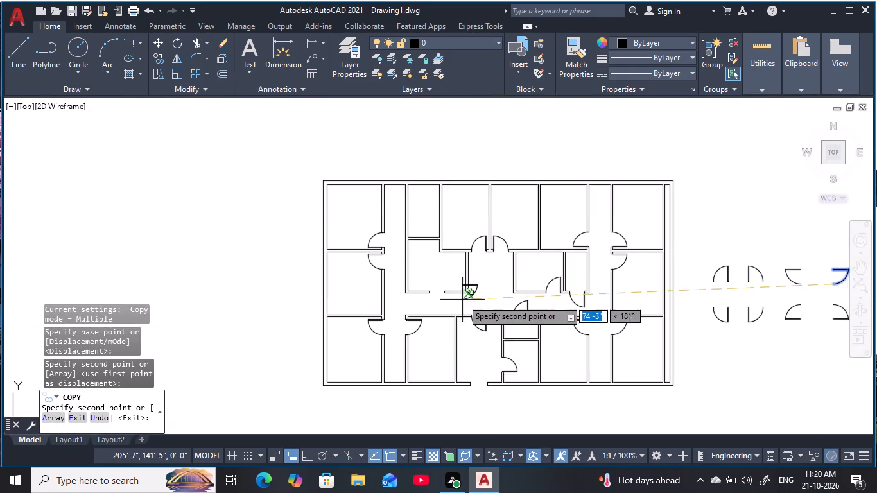
{"action": "middle_click_drag", "start_coordinate": [463, 300], "coordinate": [453, 317]}
{"action": "key", "text": "Escape"}
{"action": "key", "text": "Escape"}
{"action": "key", "text": "Escape"}
{"action": "key", "text": "Escape"}
{"action": "key", "text": "Escape"}
Draw a line along the inner face of the small north room's west wall, from its northwest corner to its southwest corner.
{"action": "middle_click_drag", "start_coordinate": [390, 227], "coordinate": [418, 254]}
{"action": "key", "text": "Escape"}
{"action": "scroll", "coordinate": [421, 261], "scroll_direction": "up", "scroll_amount": 3}
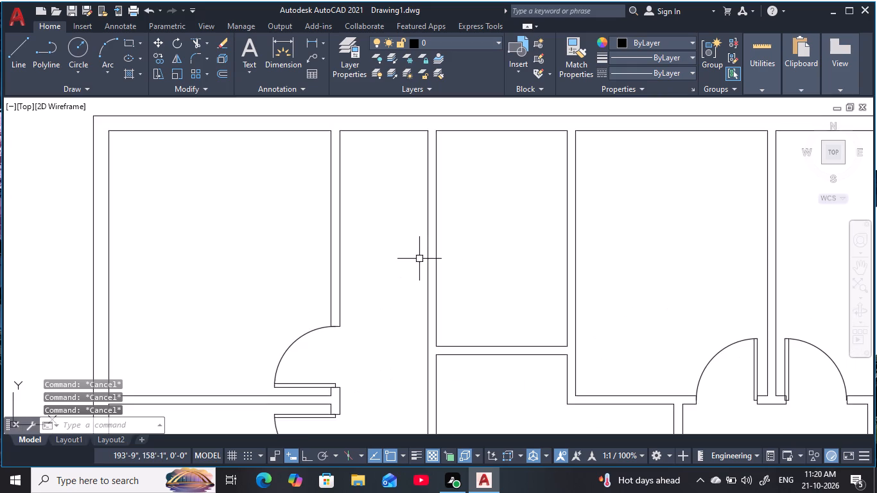
{"action": "key", "text": "Escape"}
{"action": "middle_click_drag", "start_coordinate": [419, 259], "coordinate": [406, 276]}
{"action": "key", "text": "Escape"}
{"action": "key", "text": "Escape"}
{"action": "key", "text": "Escape"}
{"action": "type", "text": "l"}
{"action": "key", "text": "space"}
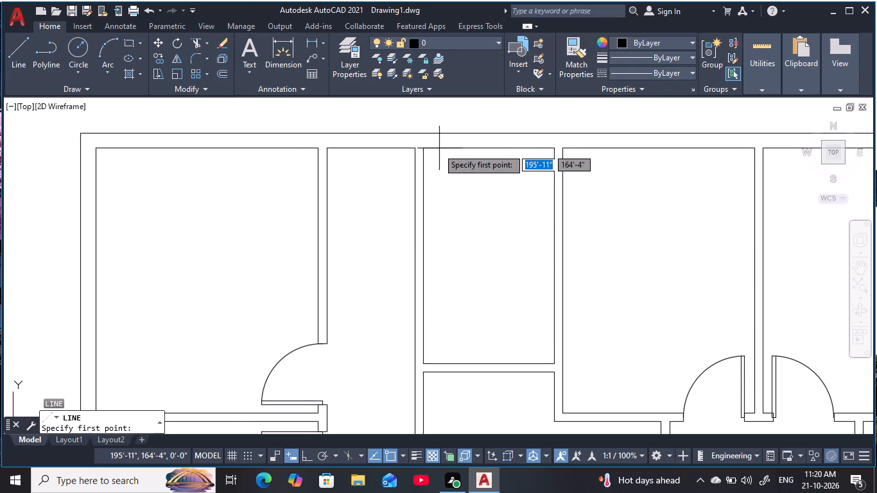
{"action": "left_click", "coordinate": [424, 148]}
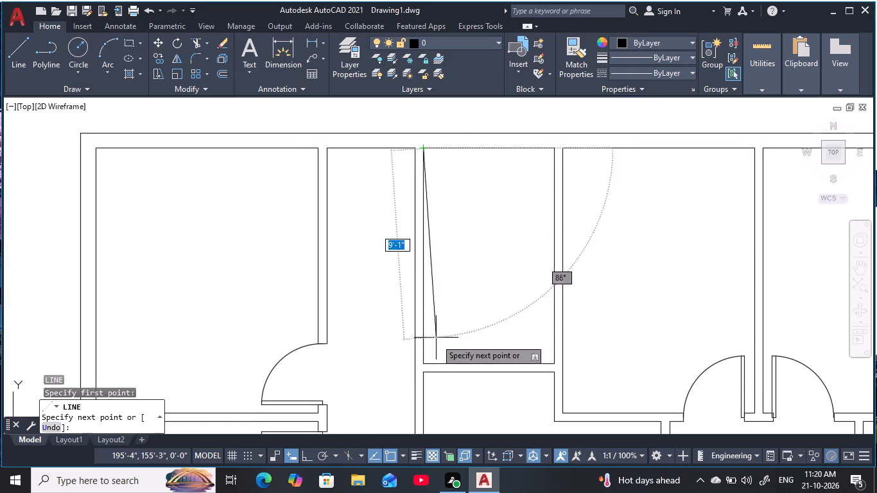
{"action": "left_click", "coordinate": [425, 367]}
{"action": "key", "text": "Escape"}
{"action": "key", "text": "Escape"}
{"action": "key", "text": "Escape"}
{"action": "key", "text": "Escape"}
{"action": "key", "text": "Escape"}
Draw a short line from the midpoint of that wall face westward across the wall into the west corridor.
{"action": "key", "text": "l"}
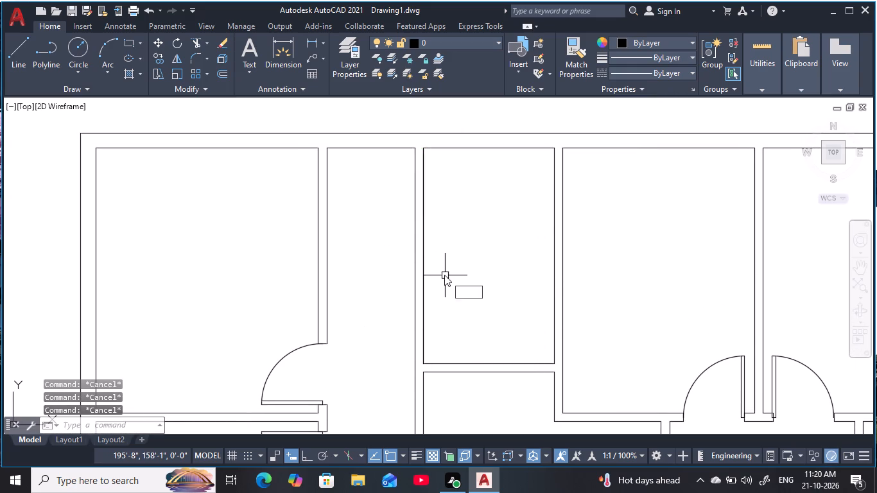
{"action": "key", "text": "space"}
{"action": "left_click", "coordinate": [422, 257]}
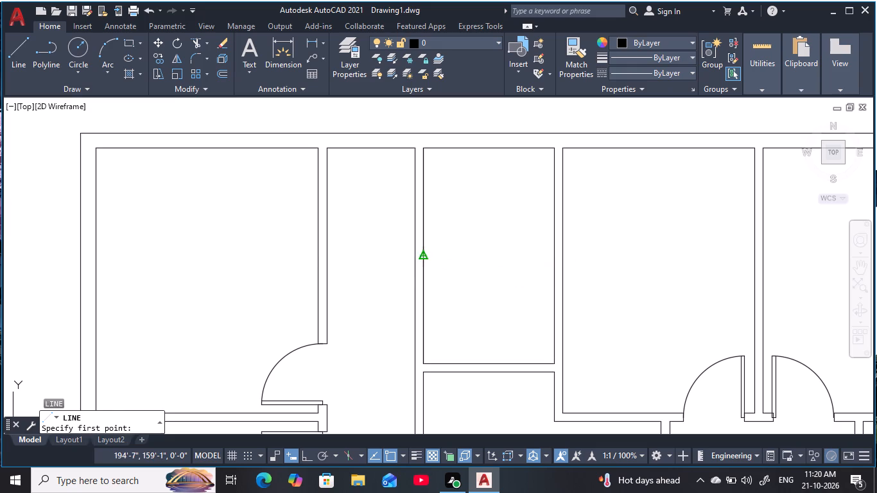
{"action": "left_click", "coordinate": [388, 261]}
{"action": "key", "text": "Escape"}
{"action": "key", "text": "Escape"}
{"action": "key", "text": "Escape"}
{"action": "key", "text": "Escape"}
{"action": "key", "text": "Escape"}
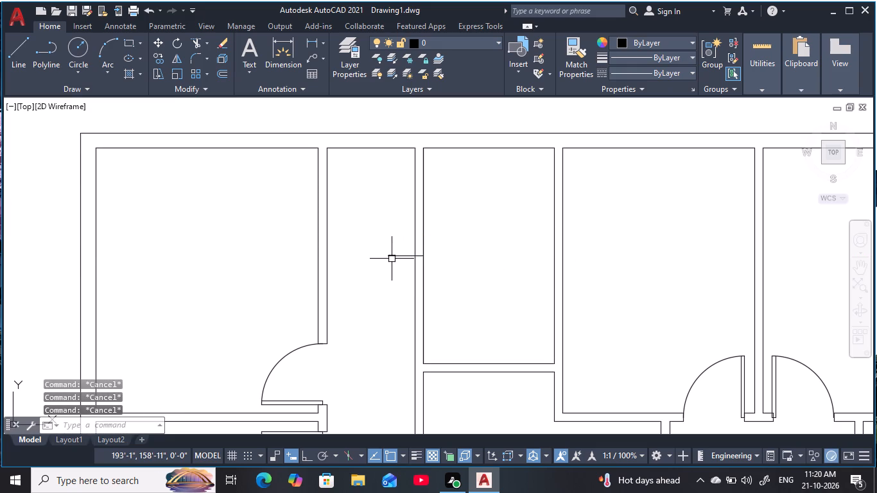
Offset the short line 1'6" to the north and to the south to mark the door opening's jambs.
{"action": "type", "text": "o 1'6"}
{"action": "key", "text": "space"}
{"action": "left_click", "coordinate": [398, 256]}
{"action": "left_click", "coordinate": [394, 217]}
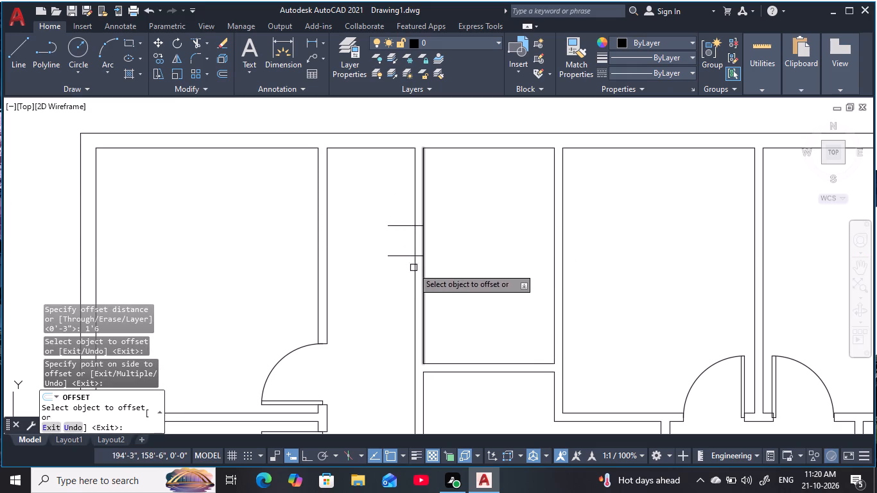
{"action": "left_click", "coordinate": [395, 260]}
{"action": "left_click", "coordinate": [398, 258]}
{"action": "left_click", "coordinate": [394, 319]}
{"action": "key", "text": "Escape"}
{"action": "key", "text": "Escape"}
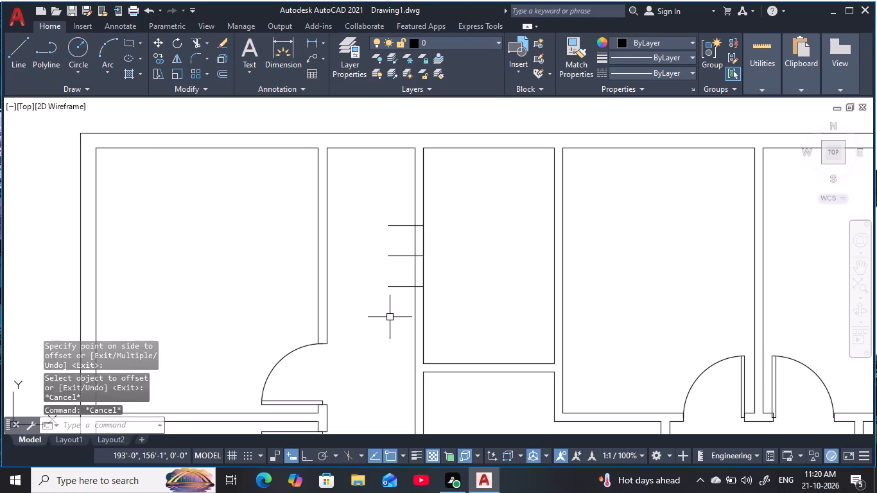
{"action": "key", "text": "Escape"}
{"action": "key", "text": "Escape"}
{"action": "key", "text": "Escape"}
{"action": "key", "text": "Escape"}
Trim the wall faces between the jamb lines, the centre line and the ends projecting into the corridor to form the opening.
{"action": "type", "text": "tr"}
{"action": "key", "text": "space"}
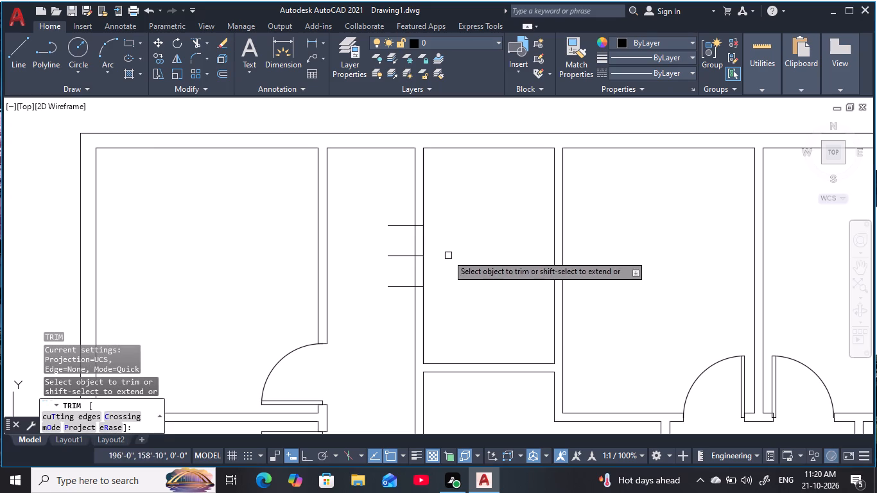
{"action": "left_click_drag", "start_coordinate": [454, 247], "coordinate": [448, 246]}
{"action": "left_click", "coordinate": [389, 236]}
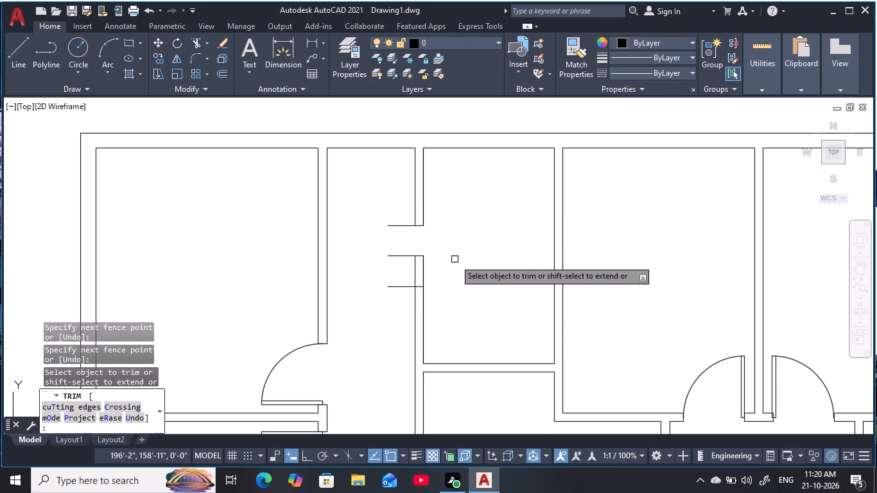
{"action": "left_click", "coordinate": [442, 269]}
{"action": "left_click", "coordinate": [403, 269]}
{"action": "left_click", "coordinate": [403, 209]}
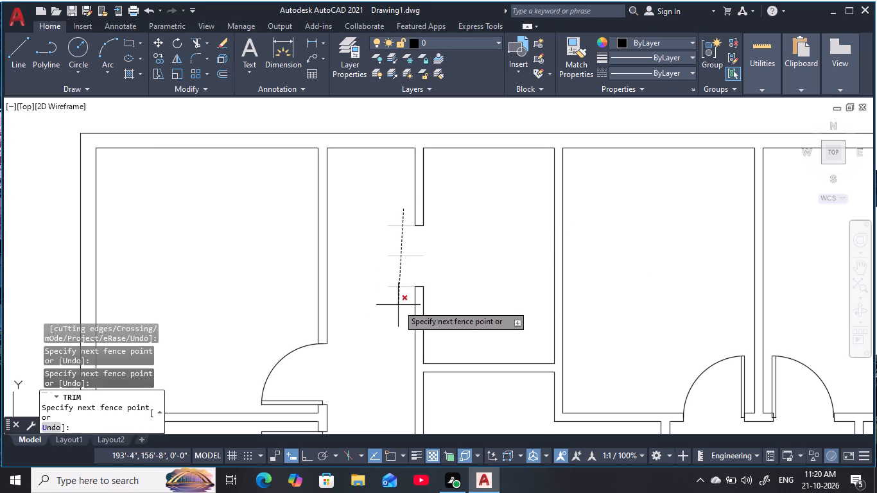
{"action": "left_click", "coordinate": [398, 306]}
{"action": "key", "text": "Escape"}
{"action": "key", "text": "Escape"}
{"action": "key", "text": "Escape"}
Copy the northeast horizontal-leaf door symbol by its arc end to the south jamb's midpoint in the small north room's west-wall opening.
{"action": "middle_click", "coordinate": [437, 254]}
{"action": "scroll", "coordinate": [439, 259], "scroll_direction": "up", "scroll_amount": 1}
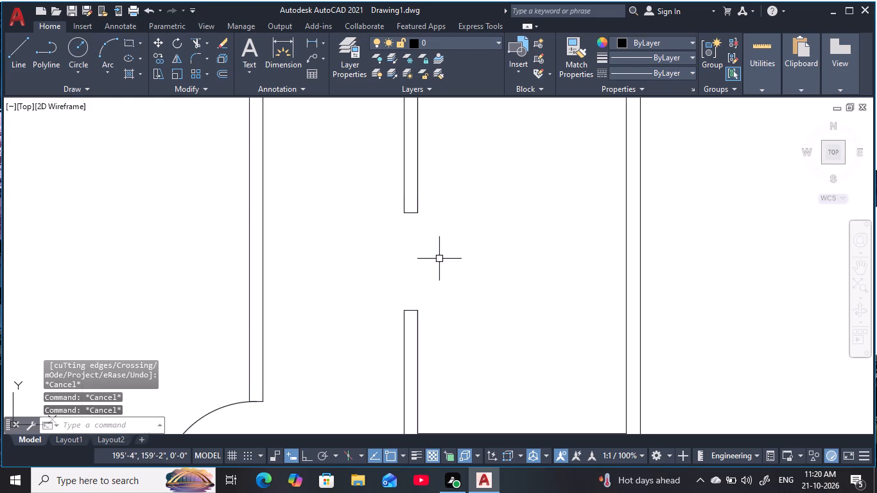
{"action": "middle_click_drag", "start_coordinate": [442, 260], "coordinate": [438, 266]}
{"action": "scroll", "coordinate": [438, 266], "scroll_direction": "down", "scroll_amount": 3}
{"action": "middle_click_drag", "start_coordinate": [438, 264], "coordinate": [376, 261]}
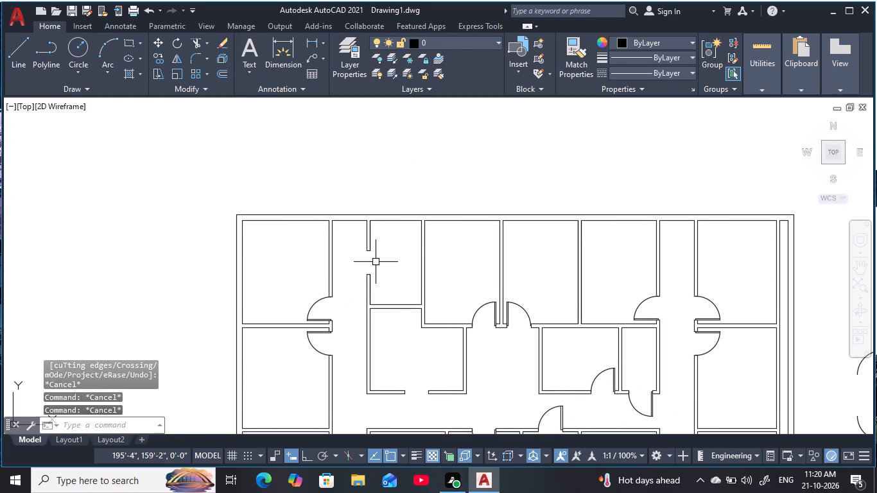
{"action": "scroll", "coordinate": [510, 300], "scroll_direction": "down", "scroll_amount": 2}
{"action": "middle_click_drag", "start_coordinate": [543, 303], "coordinate": [496, 274]}
{"action": "scroll", "coordinate": [662, 298], "scroll_direction": "up", "scroll_amount": 1}
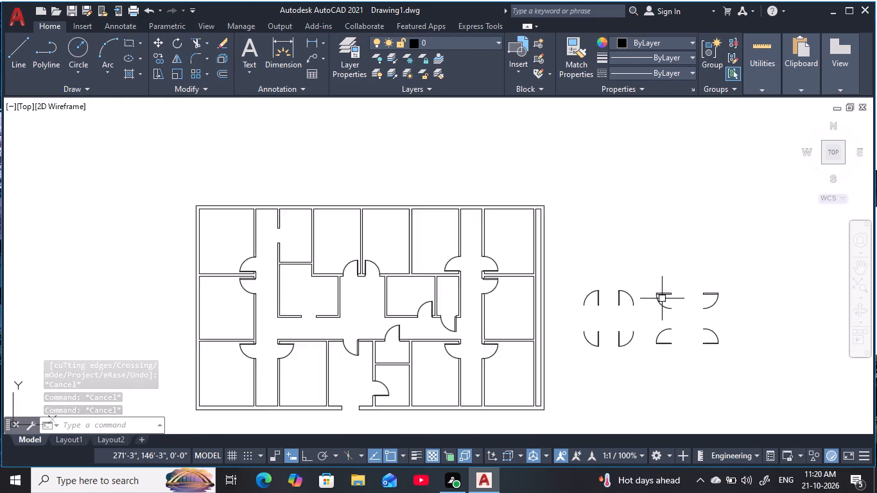
{"action": "scroll", "coordinate": [662, 298], "scroll_direction": "up", "scroll_amount": 1}
{"action": "left_click", "coordinate": [790, 320]}
{"action": "left_click", "coordinate": [715, 265]}
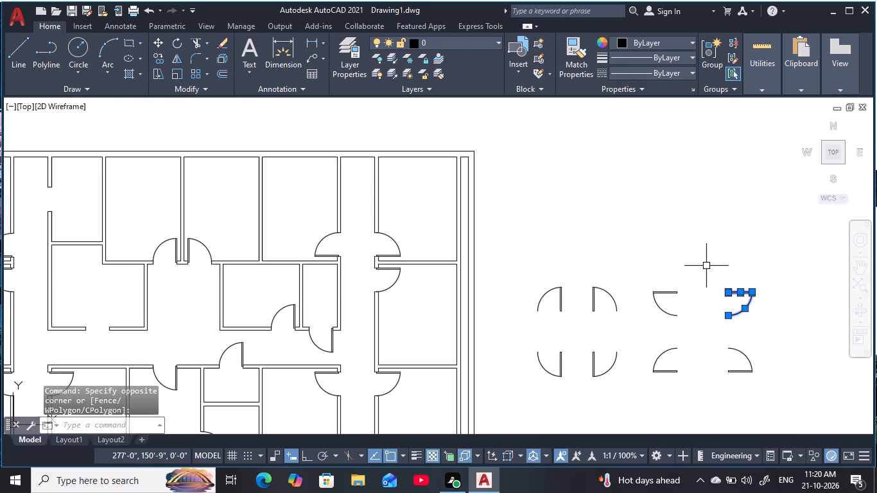
{"action": "key", "text": "c"}
{"action": "key", "text": "o"}
{"action": "key", "text": "space"}
{"action": "left_click", "coordinate": [727, 316]}
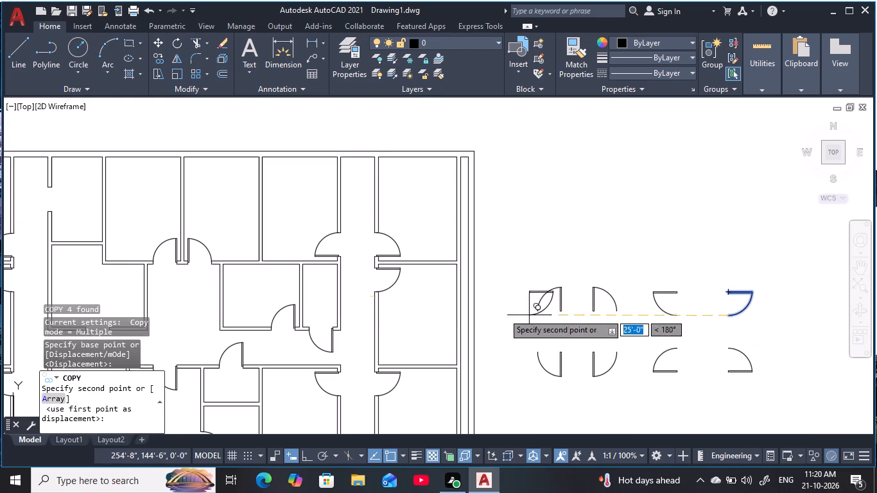
{"action": "middle_click_drag", "start_coordinate": [325, 295], "coordinate": [664, 261]}
{"action": "scroll", "coordinate": [386, 161], "scroll_direction": "up", "scroll_amount": 3}
{"action": "middle_click_drag", "start_coordinate": [388, 173], "coordinate": [395, 192]}
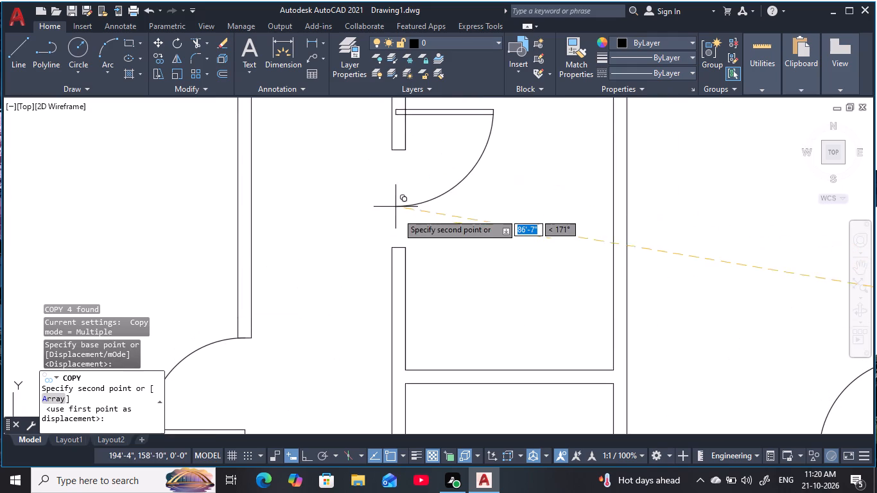
{"action": "left_click", "coordinate": [399, 246]}
{"action": "key", "text": "Escape"}
{"action": "key", "text": "Escape"}
{"action": "scroll", "coordinate": [464, 233], "scroll_direction": "down", "scroll_amount": 1}
{"action": "key", "text": "Escape"}
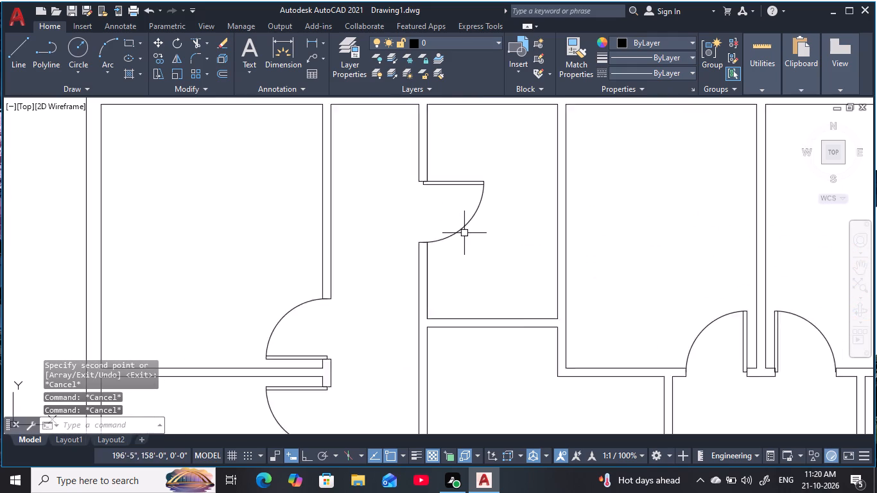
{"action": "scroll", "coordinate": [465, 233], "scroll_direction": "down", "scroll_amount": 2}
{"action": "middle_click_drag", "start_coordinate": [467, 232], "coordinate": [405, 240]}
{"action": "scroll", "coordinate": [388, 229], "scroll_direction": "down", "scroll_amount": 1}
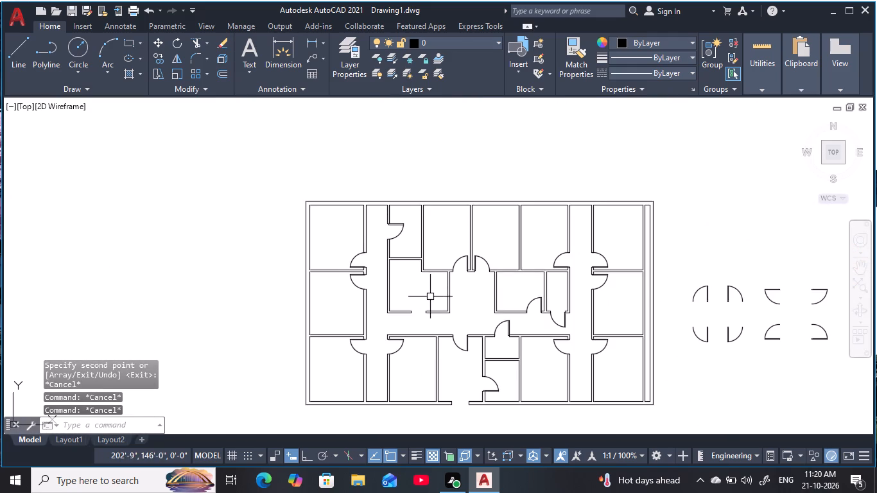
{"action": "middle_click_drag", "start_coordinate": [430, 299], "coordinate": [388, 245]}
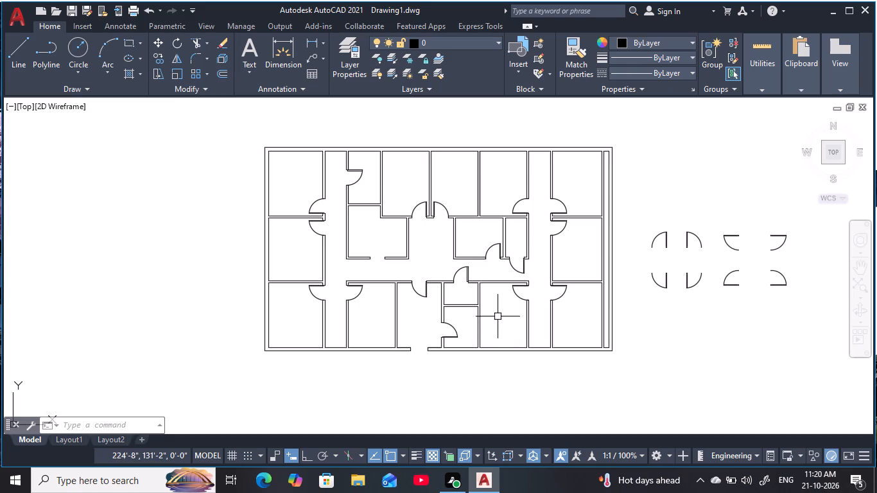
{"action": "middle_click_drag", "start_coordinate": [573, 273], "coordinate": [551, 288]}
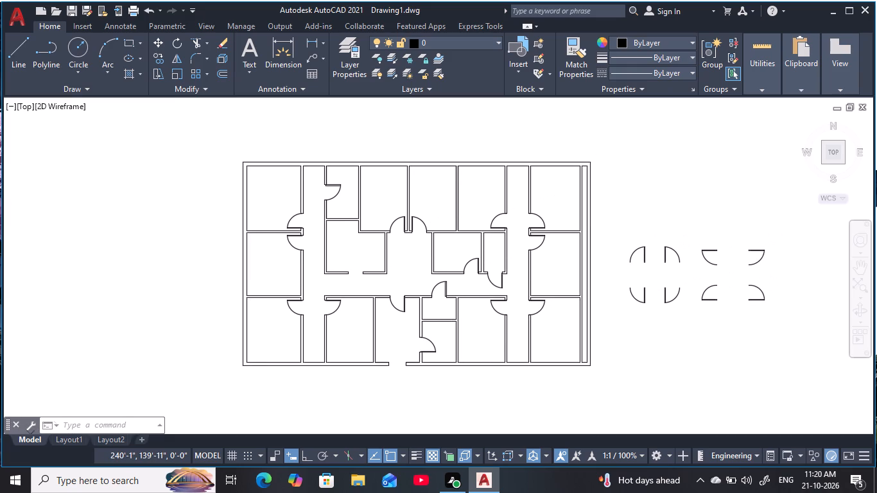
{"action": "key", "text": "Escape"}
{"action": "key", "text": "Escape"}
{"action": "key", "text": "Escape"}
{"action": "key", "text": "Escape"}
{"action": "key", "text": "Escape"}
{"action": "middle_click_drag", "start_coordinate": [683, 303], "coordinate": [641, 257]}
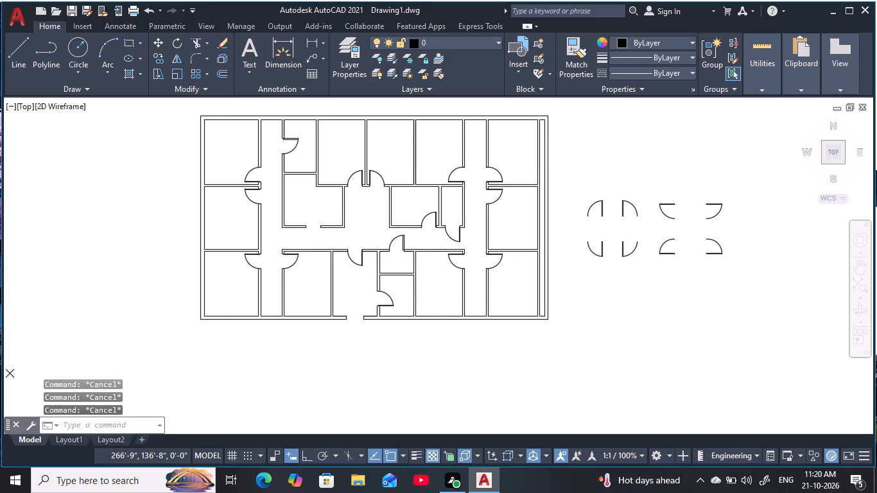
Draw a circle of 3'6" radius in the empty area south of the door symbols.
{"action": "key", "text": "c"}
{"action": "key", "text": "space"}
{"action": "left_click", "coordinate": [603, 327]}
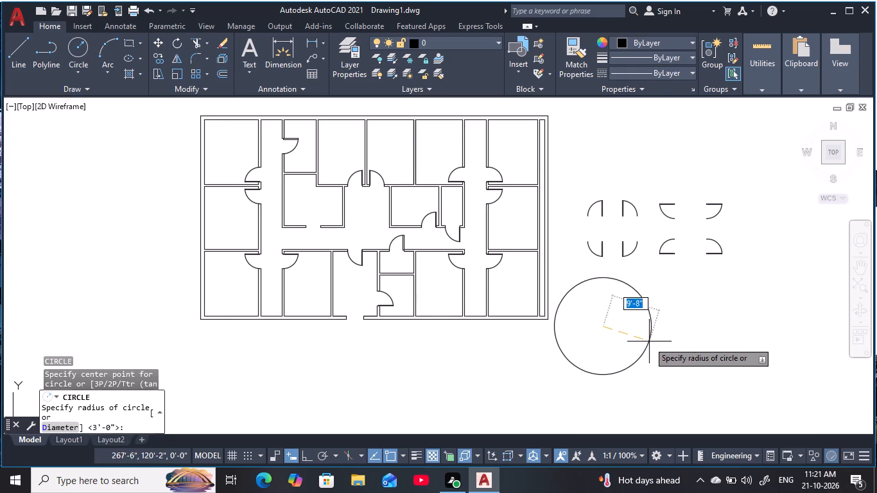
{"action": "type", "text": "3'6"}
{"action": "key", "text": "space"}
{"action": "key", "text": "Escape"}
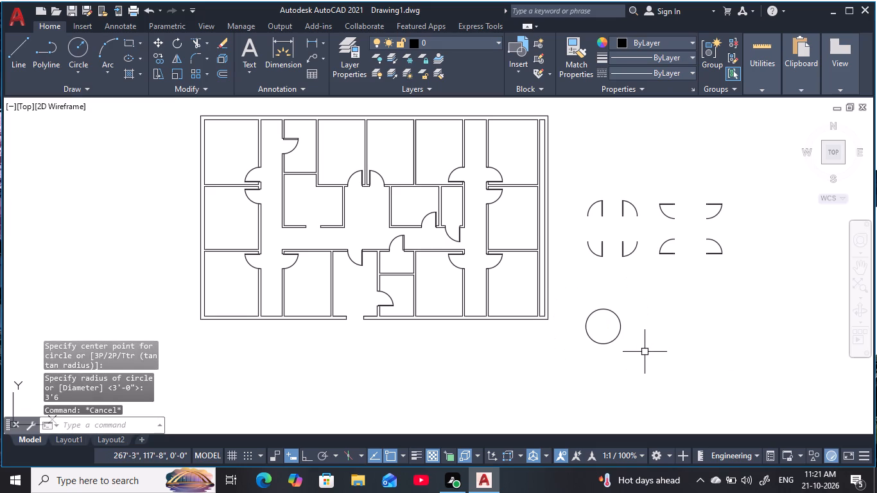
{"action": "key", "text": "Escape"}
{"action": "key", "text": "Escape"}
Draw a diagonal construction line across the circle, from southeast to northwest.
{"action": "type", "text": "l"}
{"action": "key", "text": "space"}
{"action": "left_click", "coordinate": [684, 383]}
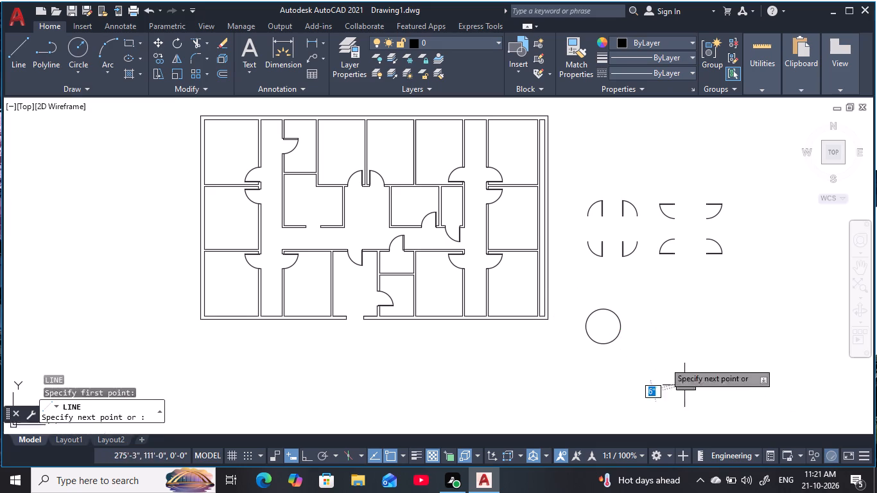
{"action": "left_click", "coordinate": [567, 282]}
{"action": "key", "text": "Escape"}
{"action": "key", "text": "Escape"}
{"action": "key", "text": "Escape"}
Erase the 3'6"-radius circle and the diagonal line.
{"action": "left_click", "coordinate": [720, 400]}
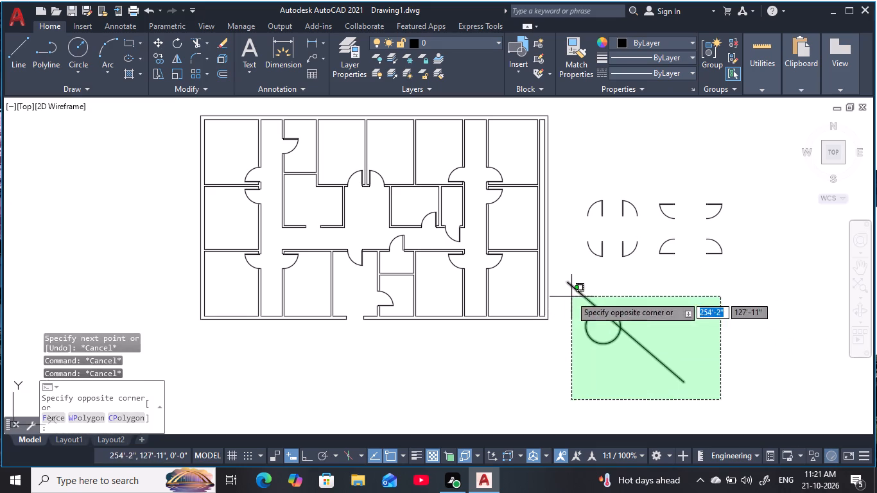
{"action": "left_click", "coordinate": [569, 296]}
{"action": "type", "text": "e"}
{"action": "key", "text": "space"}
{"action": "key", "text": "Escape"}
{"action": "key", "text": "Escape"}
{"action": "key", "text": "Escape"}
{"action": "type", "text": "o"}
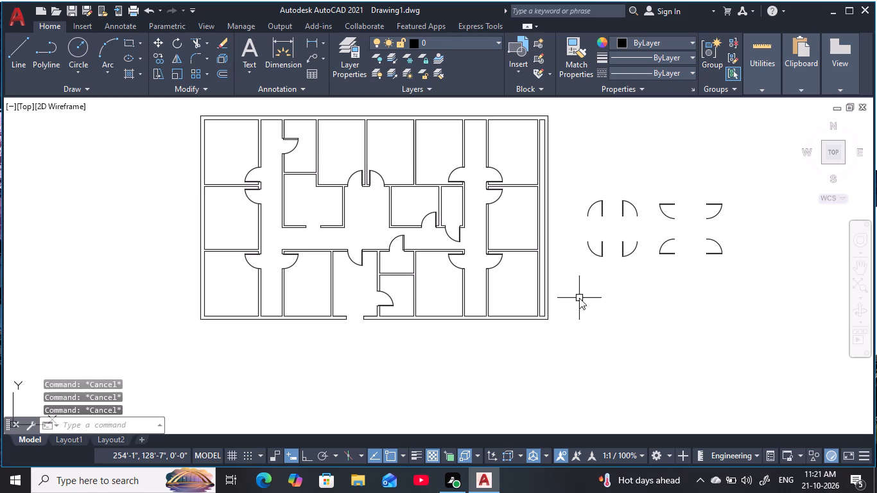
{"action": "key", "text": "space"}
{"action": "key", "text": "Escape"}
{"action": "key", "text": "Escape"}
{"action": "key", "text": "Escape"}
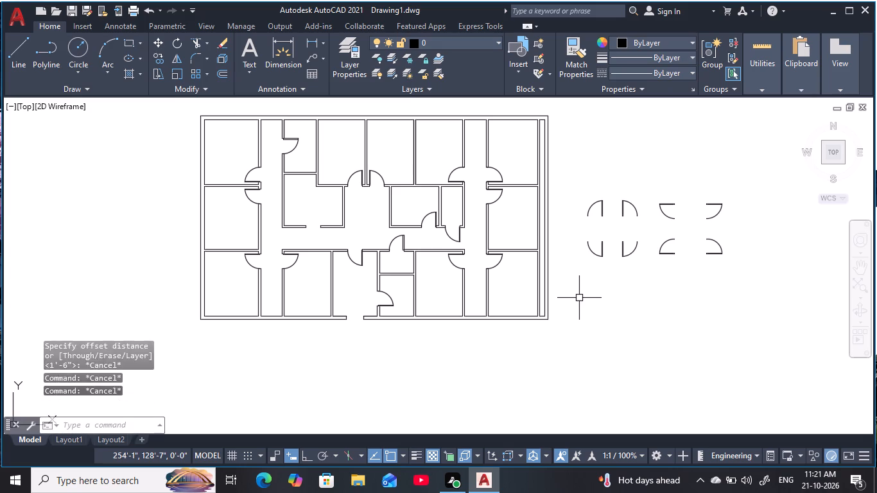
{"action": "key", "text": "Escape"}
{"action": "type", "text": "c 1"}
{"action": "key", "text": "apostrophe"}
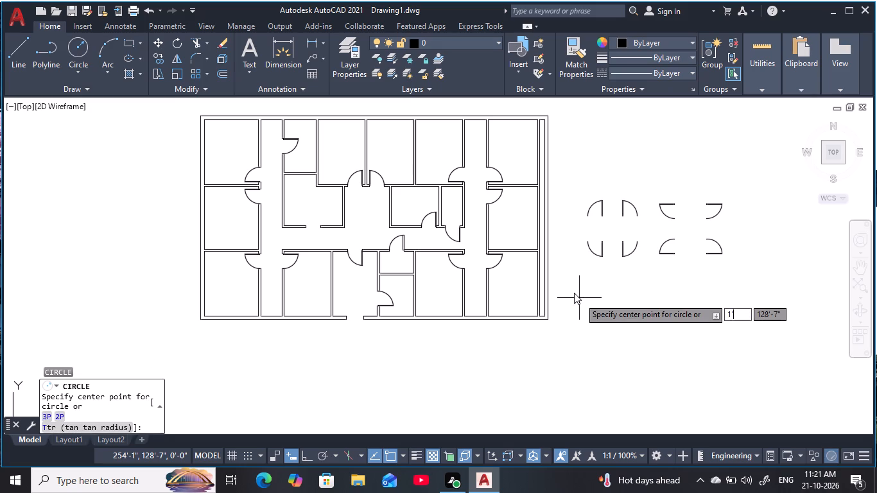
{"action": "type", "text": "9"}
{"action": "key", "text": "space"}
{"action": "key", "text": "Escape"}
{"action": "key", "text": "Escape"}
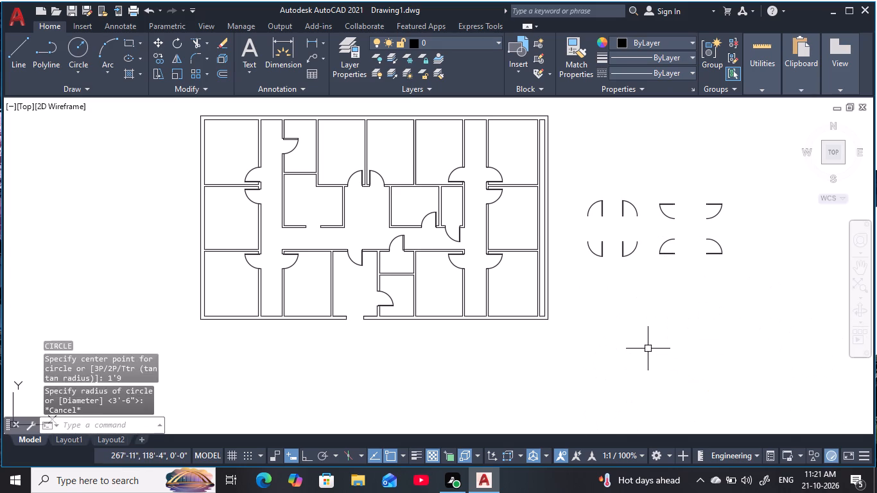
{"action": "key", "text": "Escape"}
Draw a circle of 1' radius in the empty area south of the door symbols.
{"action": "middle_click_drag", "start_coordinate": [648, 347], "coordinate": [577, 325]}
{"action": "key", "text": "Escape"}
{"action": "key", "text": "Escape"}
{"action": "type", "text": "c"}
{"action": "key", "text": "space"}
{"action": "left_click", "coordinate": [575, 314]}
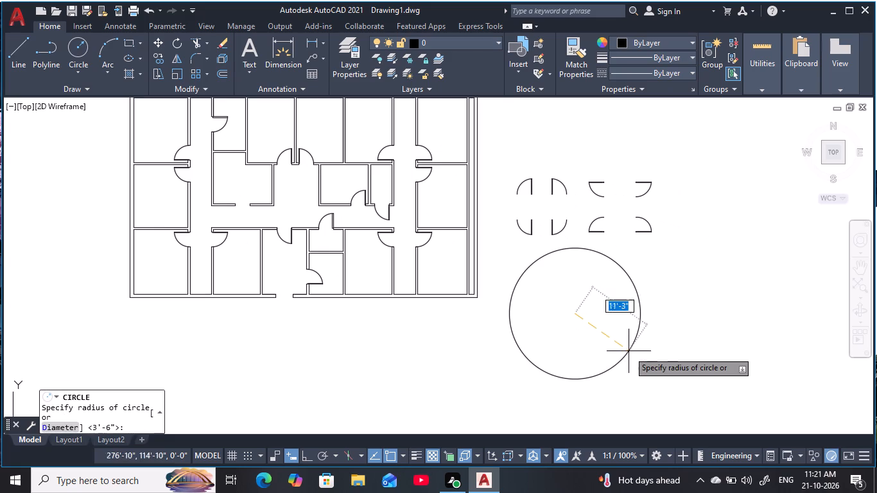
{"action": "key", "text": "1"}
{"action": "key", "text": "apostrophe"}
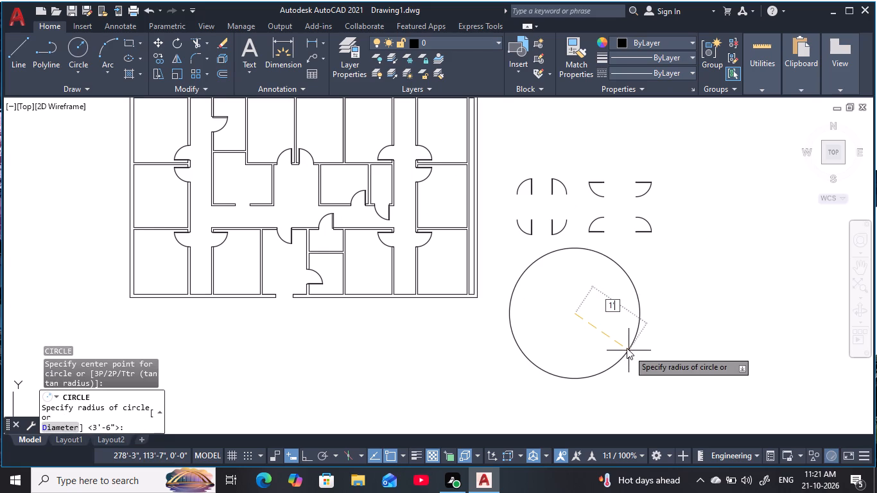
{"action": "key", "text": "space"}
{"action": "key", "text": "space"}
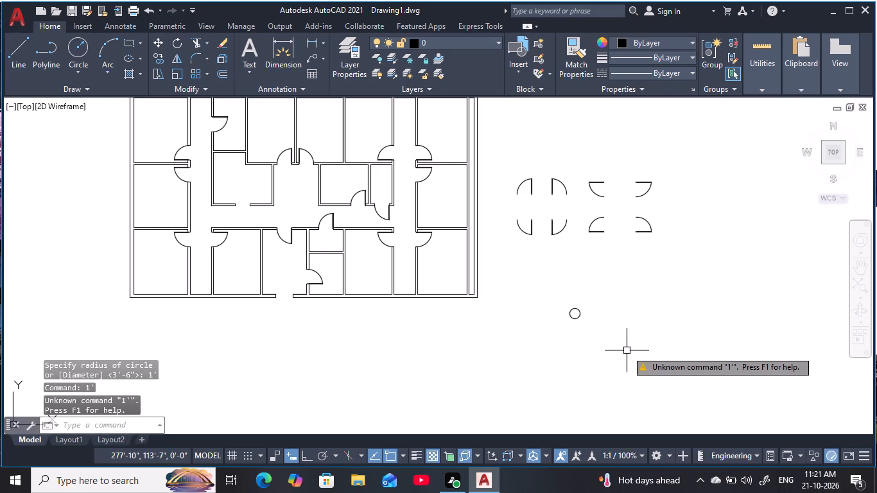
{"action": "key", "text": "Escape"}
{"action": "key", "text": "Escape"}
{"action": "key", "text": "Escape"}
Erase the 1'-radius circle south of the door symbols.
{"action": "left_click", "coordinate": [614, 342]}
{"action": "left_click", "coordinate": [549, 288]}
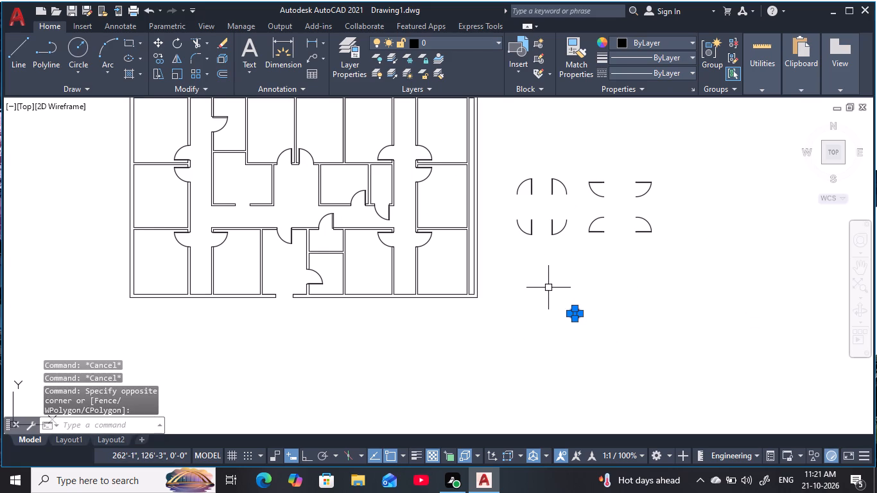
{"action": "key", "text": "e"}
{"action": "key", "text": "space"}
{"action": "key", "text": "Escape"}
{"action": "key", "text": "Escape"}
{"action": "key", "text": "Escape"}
Draw a circle of 1'9" radius in the empty area south of the door symbols.
{"action": "key", "text": "c"}
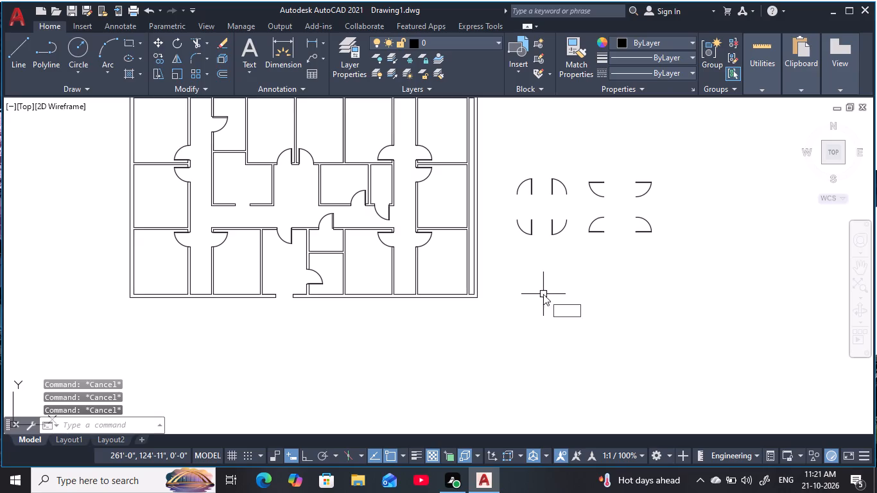
{"action": "key", "text": "space"}
{"action": "left_click", "coordinate": [543, 294]}
{"action": "key", "text": "1"}
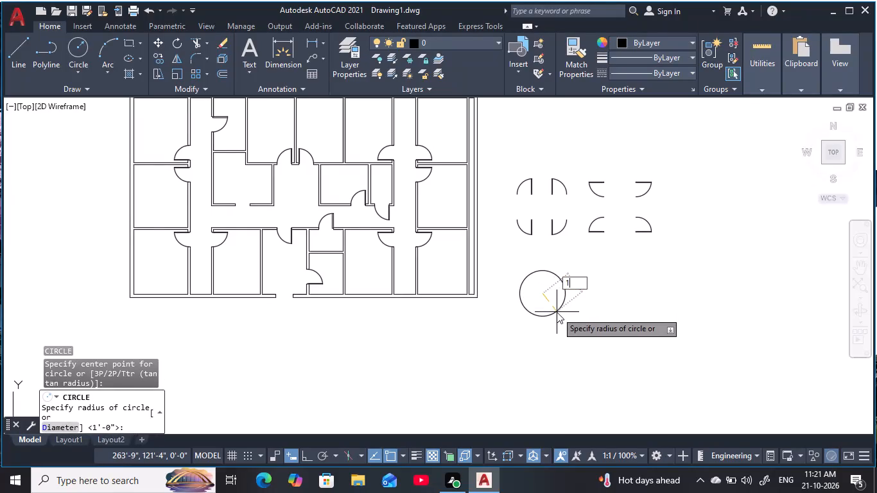
{"action": "key", "text": "apostrophe"}
{"action": "type", "text": "9"}
{"action": "key", "text": "space"}
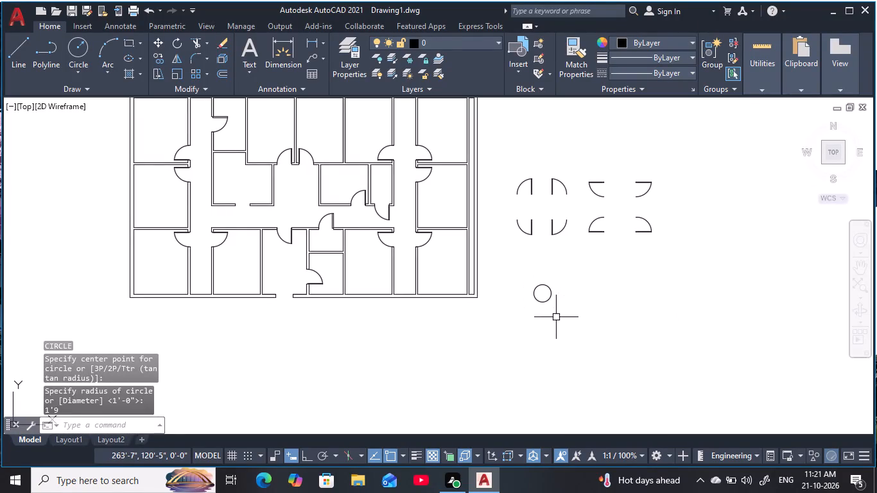
{"action": "key", "text": "Escape"}
{"action": "key", "text": "Escape"}
{"action": "key", "text": "Escape"}
{"action": "key", "text": "Escape"}
Draw two connected lines from the circle's north quadrant to its centre and on to its east quadrant.
{"action": "type", "text": "l"}
{"action": "key", "text": "space"}
{"action": "scroll", "coordinate": [546, 296], "scroll_direction": "up", "scroll_amount": 2}
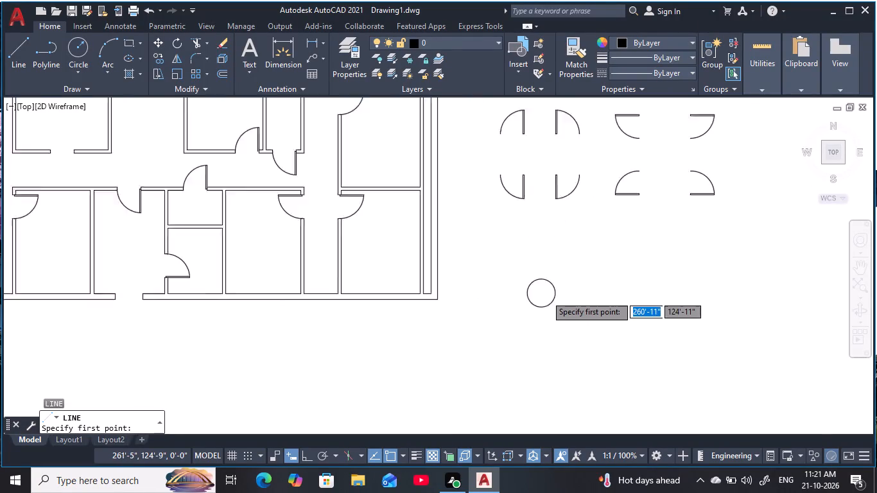
{"action": "scroll", "coordinate": [546, 295], "scroll_direction": "up", "scroll_amount": 2}
{"action": "left_click", "coordinate": [532, 236]}
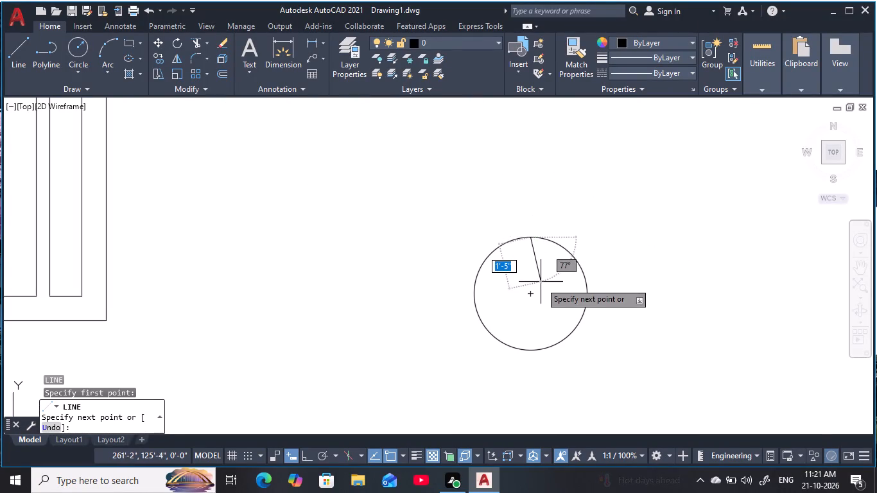
{"action": "left_click", "coordinate": [533, 295]}
{"action": "left_click", "coordinate": [589, 293]}
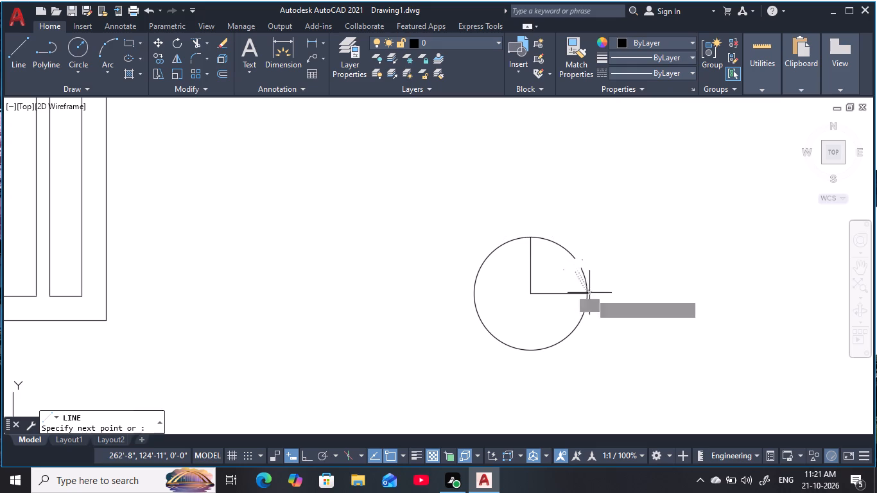
{"action": "key", "text": "Escape"}
{"action": "key", "text": "Escape"}
{"action": "key", "text": "Escape"}
{"action": "key", "text": "Escape"}
Offset the vertical radius line 2" to the east to form the door leaf's thickness.
{"action": "key", "text": "o"}
{"action": "key", "text": "space"}
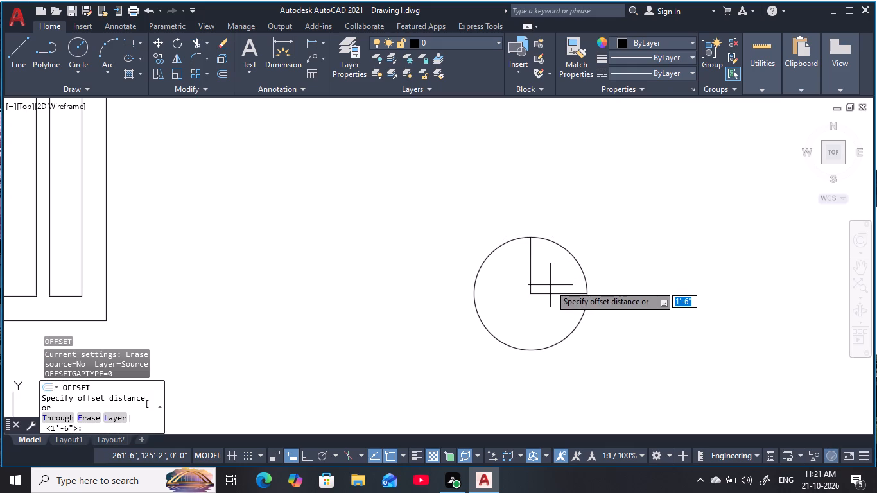
{"action": "key", "text": "2"}
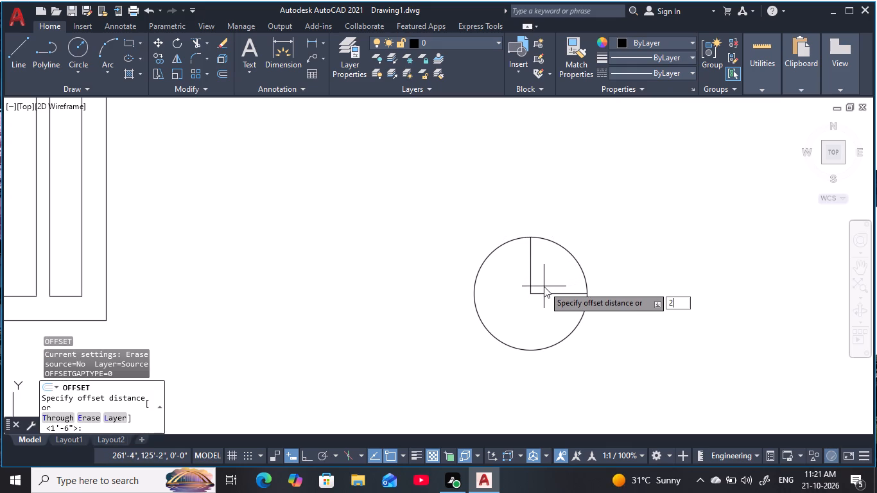
{"action": "key", "text": "space"}
{"action": "left_click", "coordinate": [530, 282]}
{"action": "left_click", "coordinate": [575, 282]}
{"action": "key", "text": "Escape"}
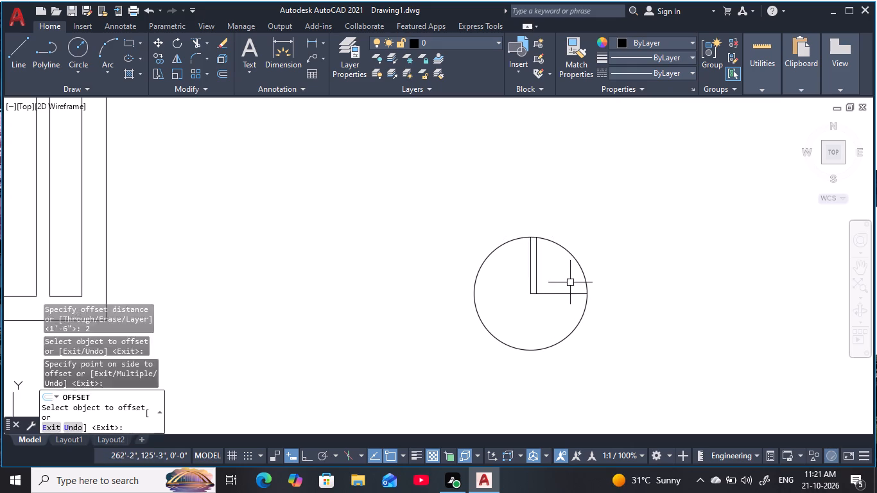
{"action": "key", "text": "Escape"}
{"action": "key", "text": "Escape"}
{"action": "key", "text": "Escape"}
Trim the circle to its northeast quarter arc and remove the horizontal line beyond the leaf, leaving a single door symbol.
{"action": "key", "text": "t"}
{"action": "key", "text": "r"}
{"action": "key", "text": "space"}
{"action": "left_click", "coordinate": [456, 234]}
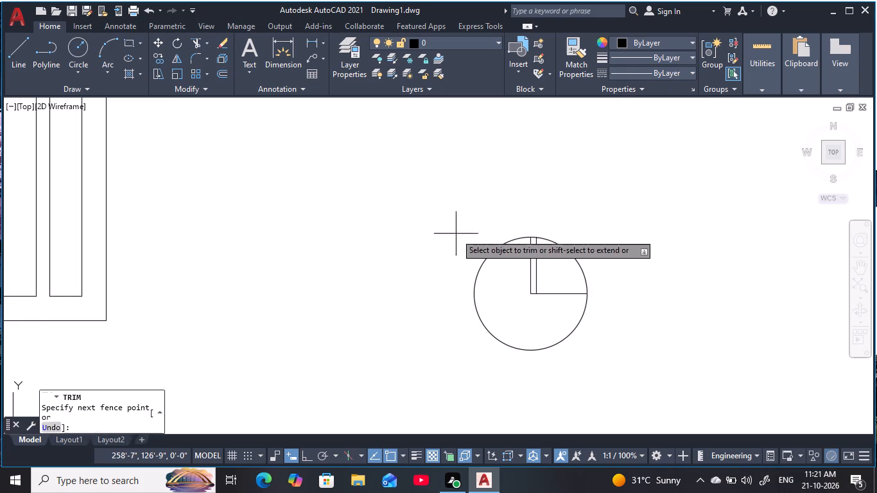
{"action": "left_click", "coordinate": [576, 355]}
{"action": "left_click", "coordinate": [568, 308]}
{"action": "left_click", "coordinate": [560, 288]}
{"action": "key", "text": "Escape"}
{"action": "key", "text": "Escape"}
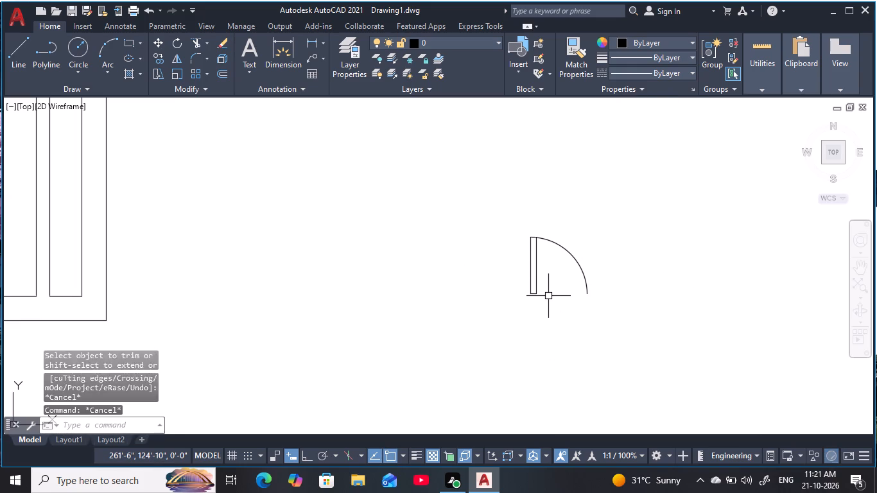
{"action": "key", "text": "Escape"}
{"action": "key", "text": "Escape"}
{"action": "key", "text": "Escape"}
{"action": "scroll", "coordinate": [548, 296], "scroll_direction": "down", "scroll_amount": 1}
{"action": "middle_click", "coordinate": [548, 303]}
{"action": "scroll", "coordinate": [548, 304], "scroll_direction": "down", "scroll_amount": 1}
{"action": "key", "text": "Escape"}
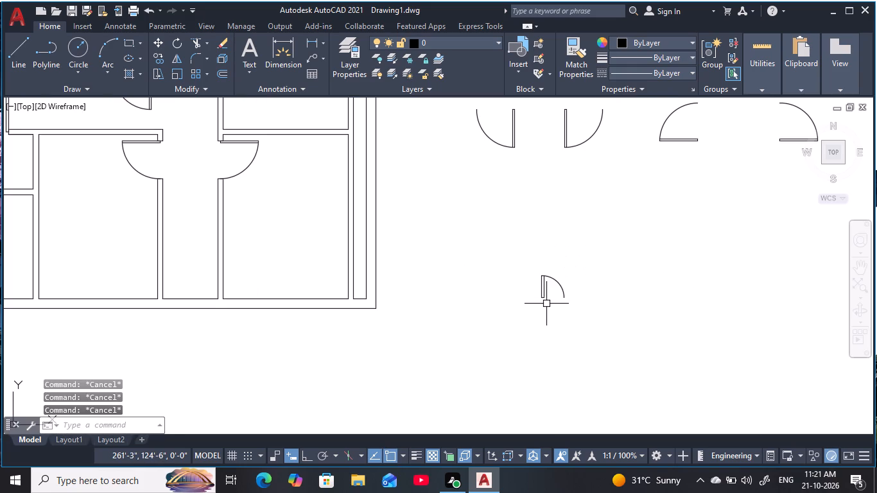
Mirror the new door symbol about a vertical line through the arc's east end, keeping the original, to form a double door.
{"action": "type", "text": "mi"}
{"action": "key", "text": "space"}
{"action": "left_click", "coordinate": [608, 323]}
{"action": "left_click", "coordinate": [501, 245]}
{"action": "key", "text": "space"}
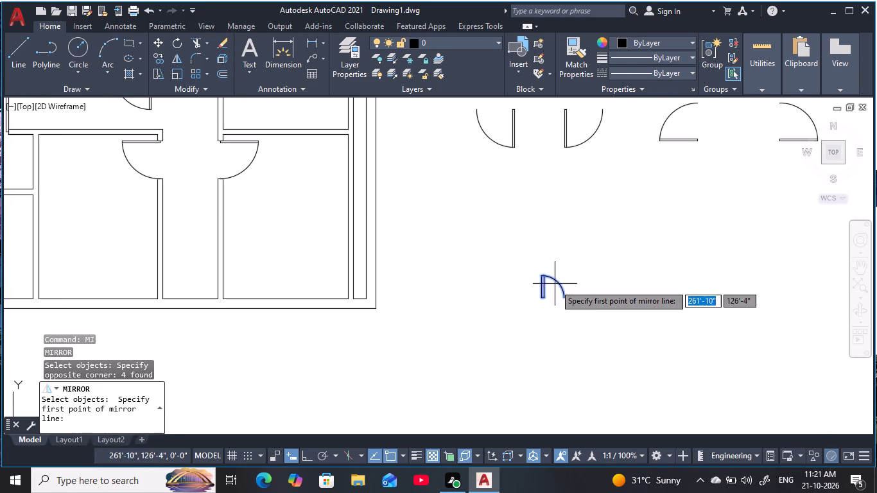
{"action": "left_click", "coordinate": [569, 297]}
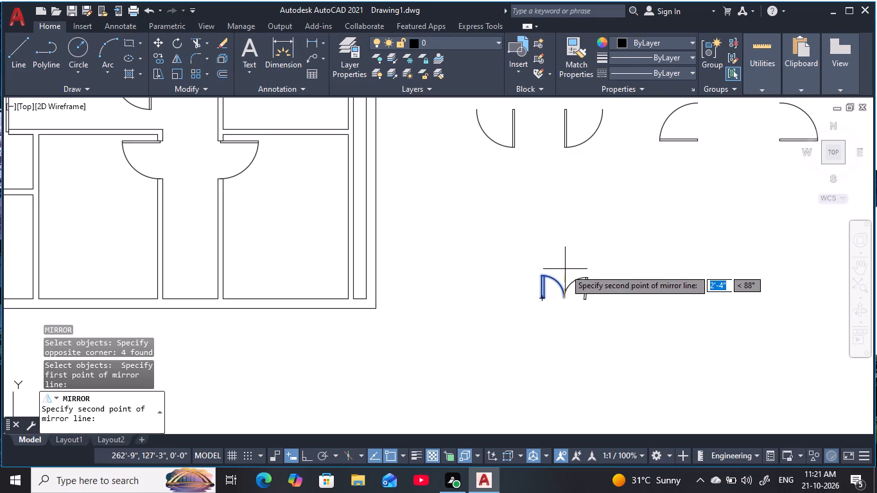
{"action": "key", "text": "F8"}
{"action": "left_click", "coordinate": [555, 239]}
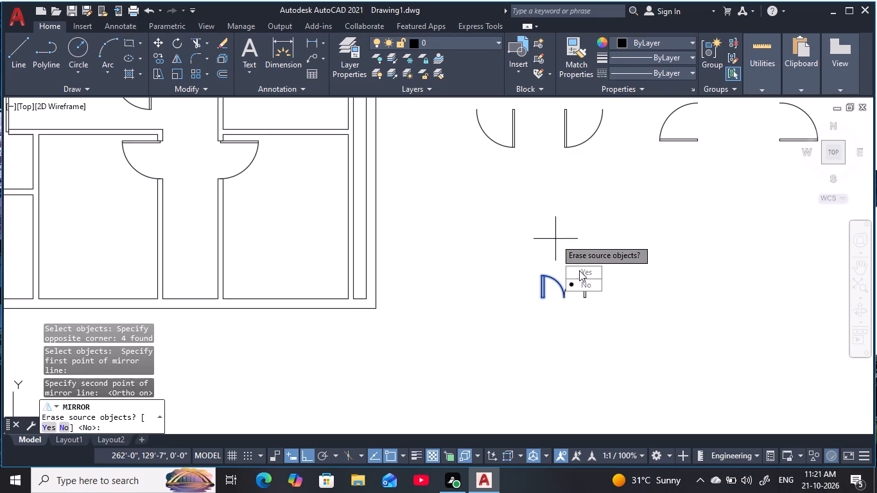
{"action": "left_click_drag", "start_coordinate": [586, 284], "coordinate": [555, 239]}
{"action": "key", "text": "Escape"}
{"action": "key", "text": "Escape"}
{"action": "key", "text": "Escape"}
{"action": "left_click", "coordinate": [620, 327]}
{"action": "key", "text": "Escape"}
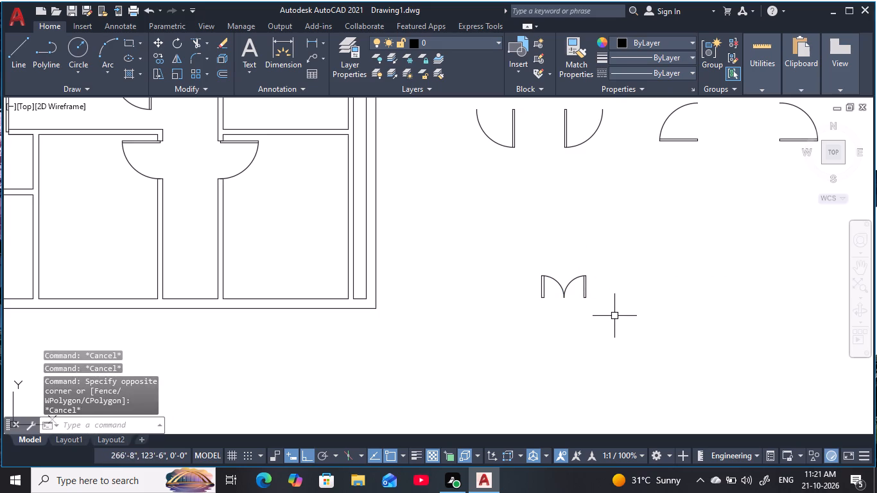
{"action": "key", "text": "Escape"}
{"action": "key", "text": "Escape"}
{"action": "key", "text": "Escape"}
{"action": "key", "text": "Escape"}
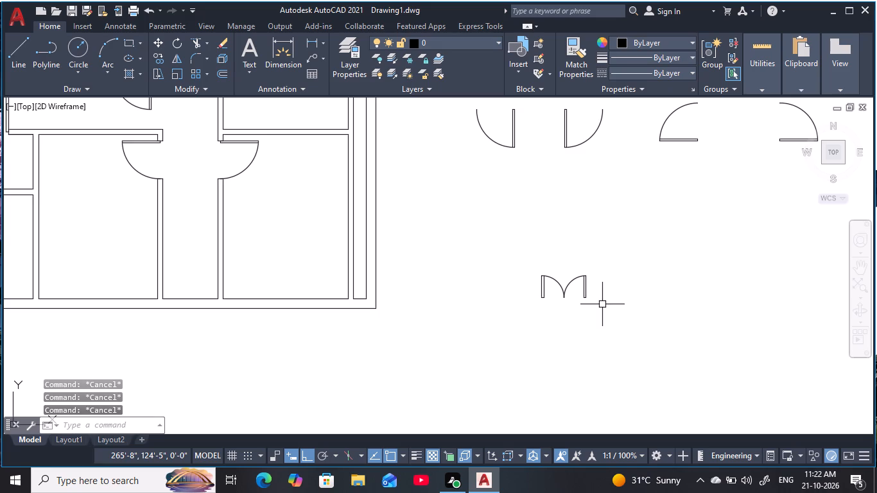
Rotate the double door symbol 180° so that its leaves swing south.
{"action": "left_click", "coordinate": [611, 314]}
{"action": "left_click", "coordinate": [462, 213]}
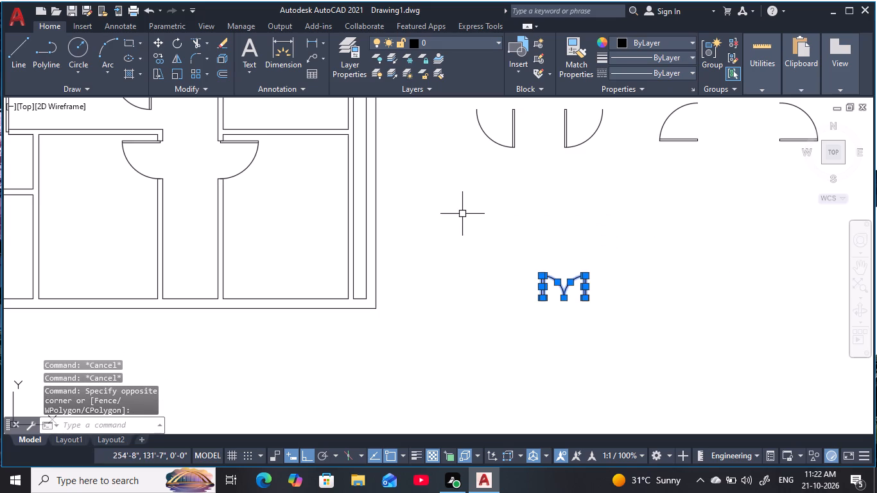
{"action": "type", "text": "ro"}
{"action": "key", "text": "space"}
{"action": "left_click", "coordinate": [596, 312]}
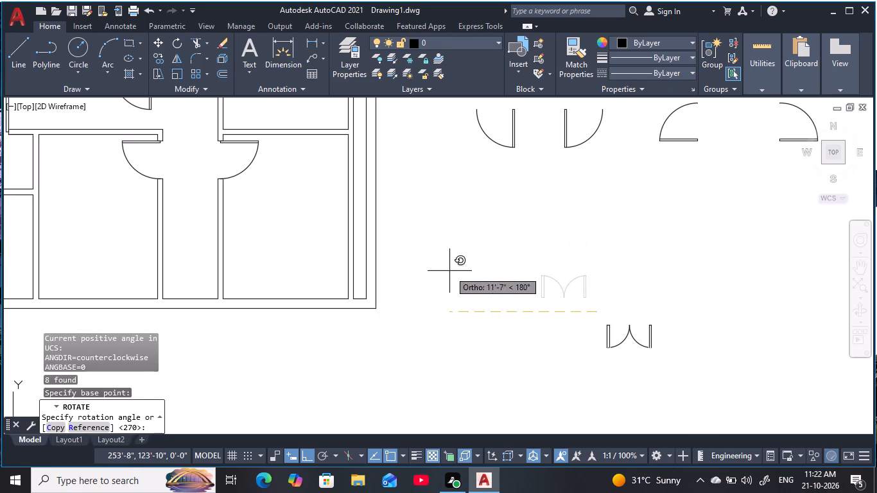
{"action": "left_click", "coordinate": [449, 275]}
Move the double door by its northwest corner to the midpoint of the west jamb in the south wall's entrance opening.
{"action": "left_click_drag", "start_coordinate": [681, 378], "coordinate": [671, 366]}
{"action": "left_click", "coordinate": [535, 258]}
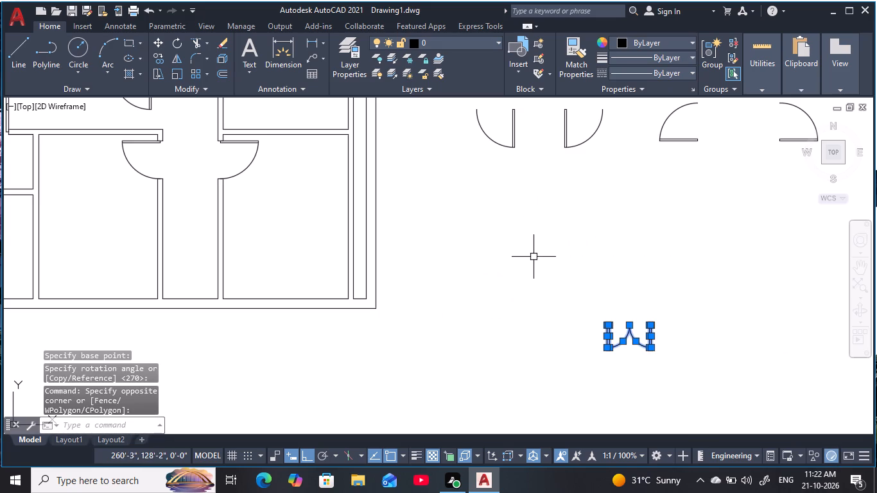
{"action": "key", "text": "m"}
{"action": "key", "text": "space"}
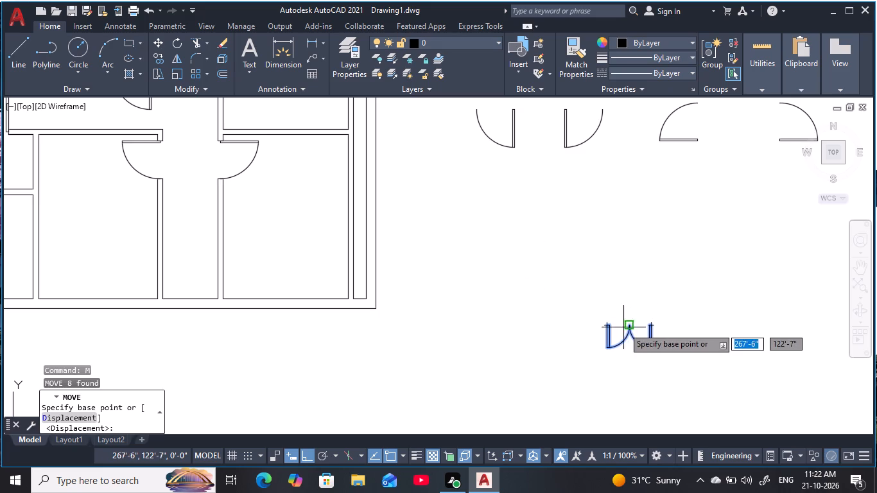
{"action": "scroll", "coordinate": [606, 327], "scroll_direction": "up", "scroll_amount": 4}
{"action": "left_click", "coordinate": [606, 325]}
{"action": "scroll", "coordinate": [522, 291], "scroll_direction": "down", "scroll_amount": 1}
{"action": "middle_click_drag", "start_coordinate": [316, 236], "coordinate": [313, 234]}
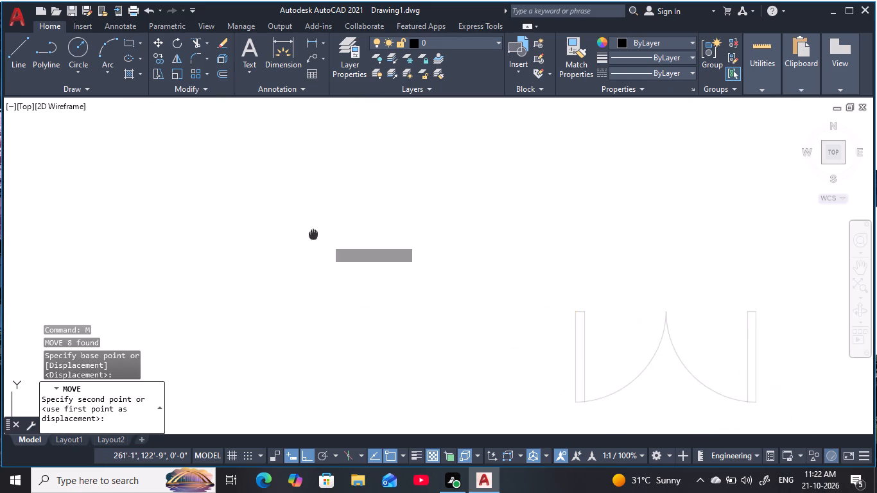
{"action": "middle_click_drag", "start_coordinate": [313, 234], "coordinate": [471, 114]}
{"action": "scroll", "coordinate": [419, 126], "scroll_direction": "down", "scroll_amount": 3}
{"action": "scroll", "coordinate": [363, 199], "scroll_direction": "down", "scroll_amount": 1}
{"action": "key", "text": "F8"}
{"action": "middle_click_drag", "start_coordinate": [164, 228], "coordinate": [168, 229]}
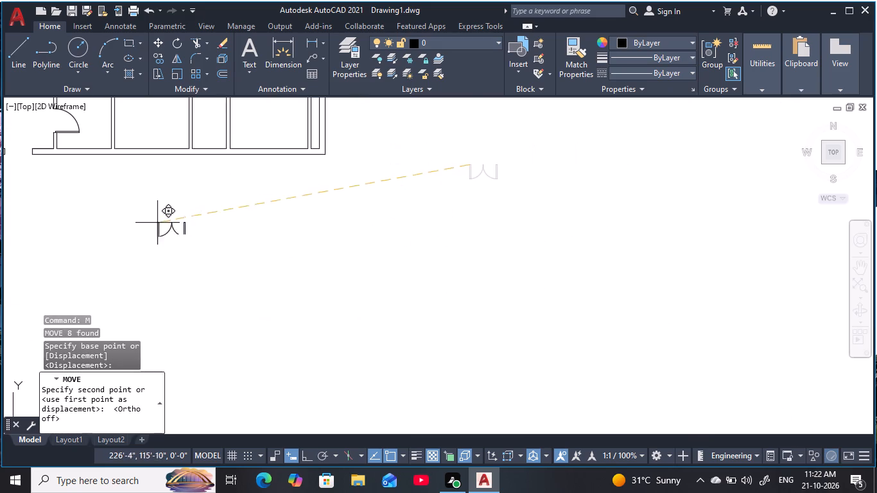
{"action": "middle_click_drag", "start_coordinate": [168, 229], "coordinate": [634, 264]}
{"action": "scroll", "coordinate": [480, 186], "scroll_direction": "up", "scroll_amount": 5}
{"action": "middle_click_drag", "start_coordinate": [477, 189], "coordinate": [451, 196]}
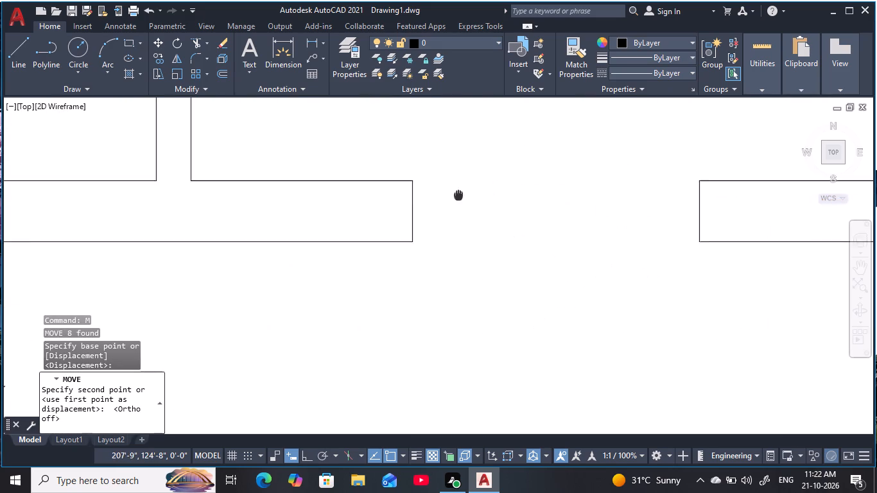
{"action": "middle_click_drag", "start_coordinate": [451, 196], "coordinate": [400, 207]}
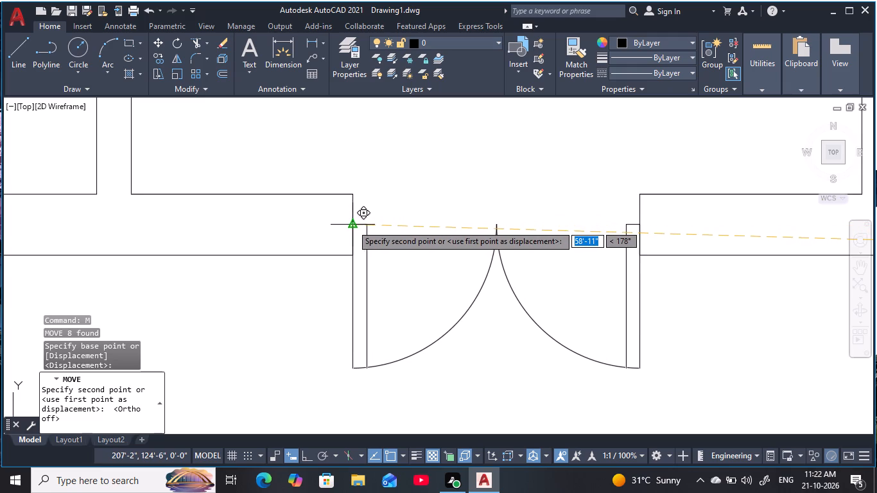
{"action": "left_click", "coordinate": [352, 225]}
{"action": "key", "text": "Escape"}
{"action": "key", "text": "Escape"}
{"action": "scroll", "coordinate": [451, 222], "scroll_direction": "down", "scroll_amount": 3}
{"action": "middle_click_drag", "start_coordinate": [451, 221], "coordinate": [376, 283]}
{"action": "key", "text": "Escape"}
{"action": "key", "text": "Escape"}
{"action": "scroll", "coordinate": [384, 273], "scroll_direction": "down", "scroll_amount": 2}
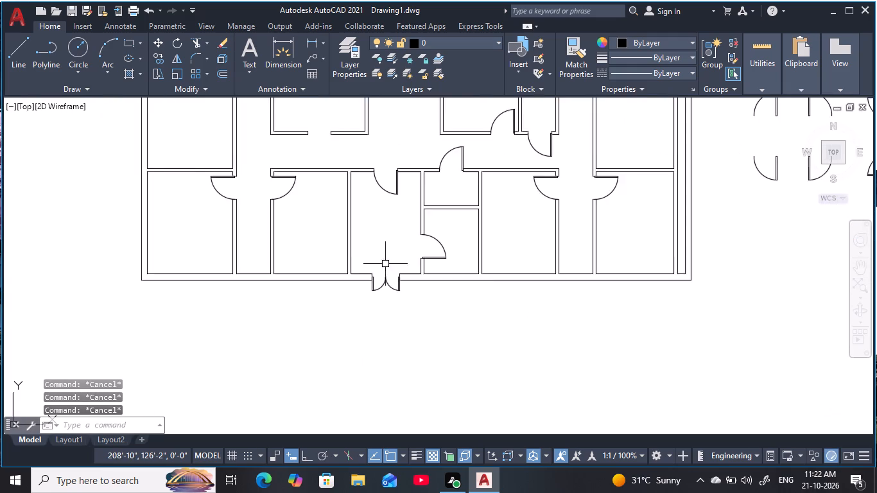
{"action": "middle_click_drag", "start_coordinate": [385, 264], "coordinate": [370, 335]}
{"action": "scroll", "coordinate": [372, 325], "scroll_direction": "down", "scroll_amount": 1}
{"action": "middle_click_drag", "start_coordinate": [372, 325], "coordinate": [364, 358]}
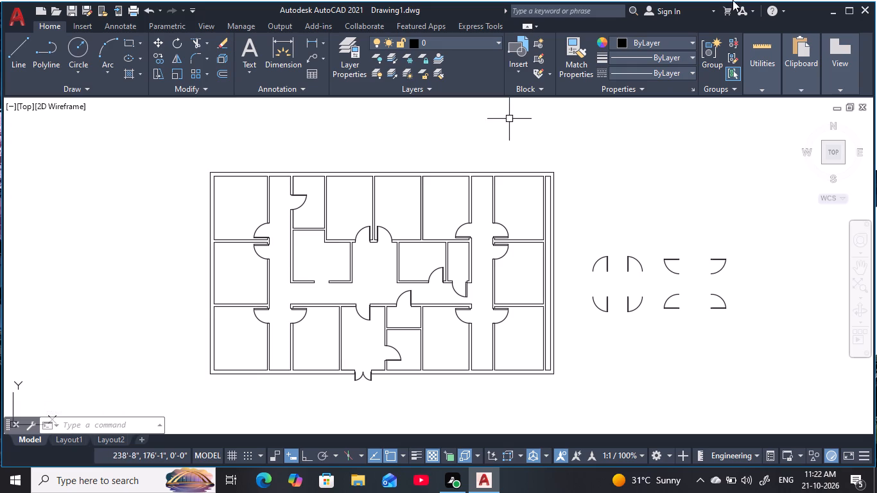
Examine the double entrance door's placement in the south wall, up close and within the whole floor plan.
{"action": "scroll", "coordinate": [349, 403], "scroll_direction": "up", "scroll_amount": 2}
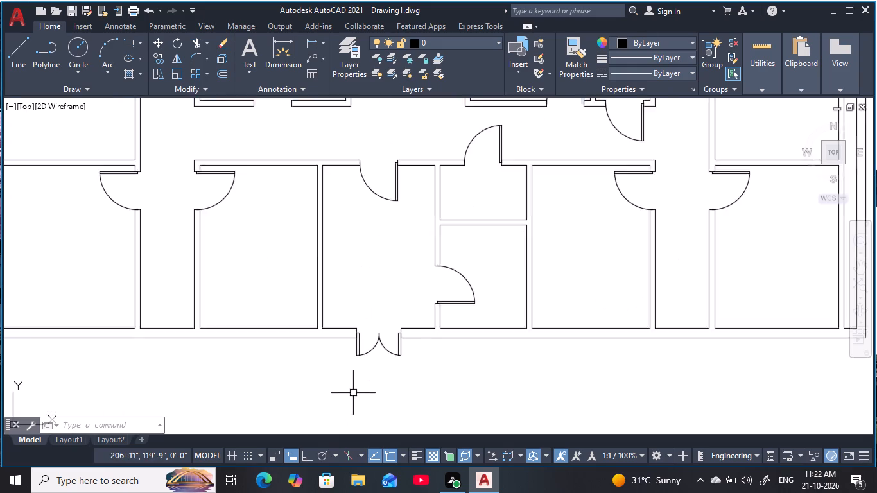
{"action": "scroll", "coordinate": [353, 393], "scroll_direction": "up", "scroll_amount": 1}
{"action": "middle_click_drag", "start_coordinate": [352, 397], "coordinate": [357, 428]}
{"action": "key", "text": "Escape"}
{"action": "key", "text": "Escape"}
{"action": "key", "text": "Escape"}
{"action": "key", "text": "Escape"}
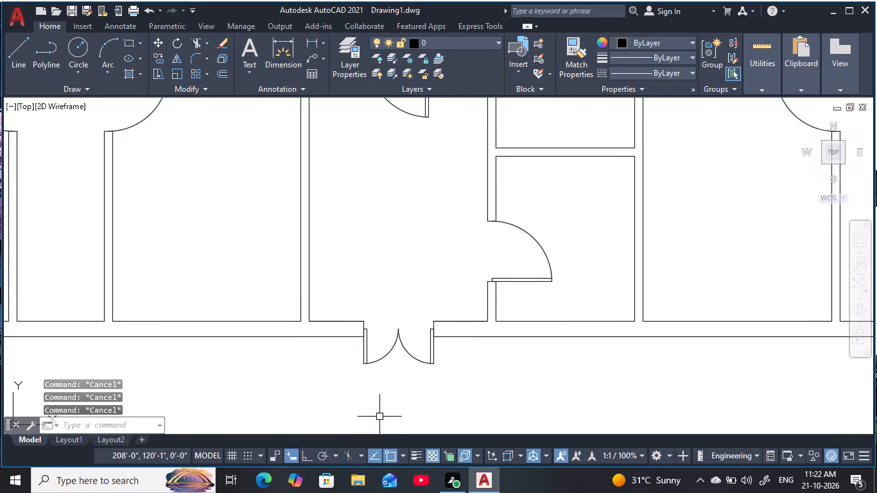
{"action": "scroll", "coordinate": [379, 417], "scroll_direction": "down", "scroll_amount": 2}
{"action": "middle_click", "coordinate": [385, 422]}
{"action": "scroll", "coordinate": [386, 424], "scroll_direction": "down", "scroll_amount": 1}
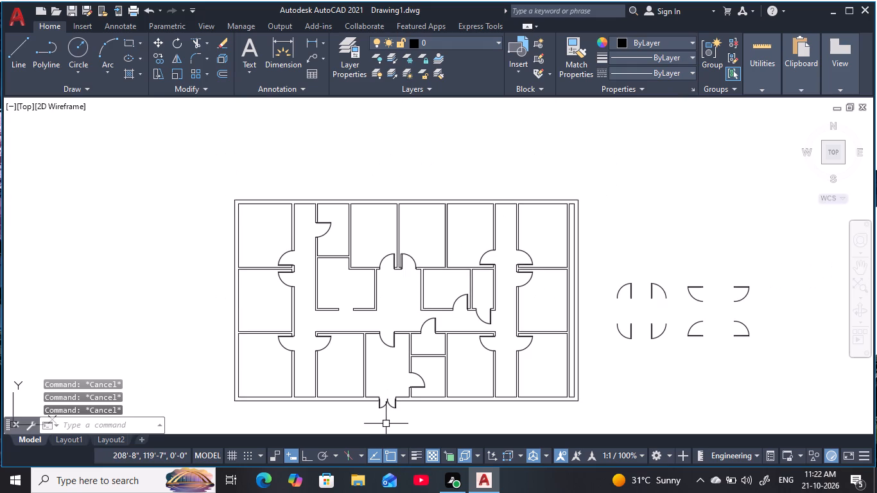
{"action": "scroll", "coordinate": [386, 424], "scroll_direction": "up", "scroll_amount": 3}
{"action": "middle_click", "coordinate": [386, 424]}
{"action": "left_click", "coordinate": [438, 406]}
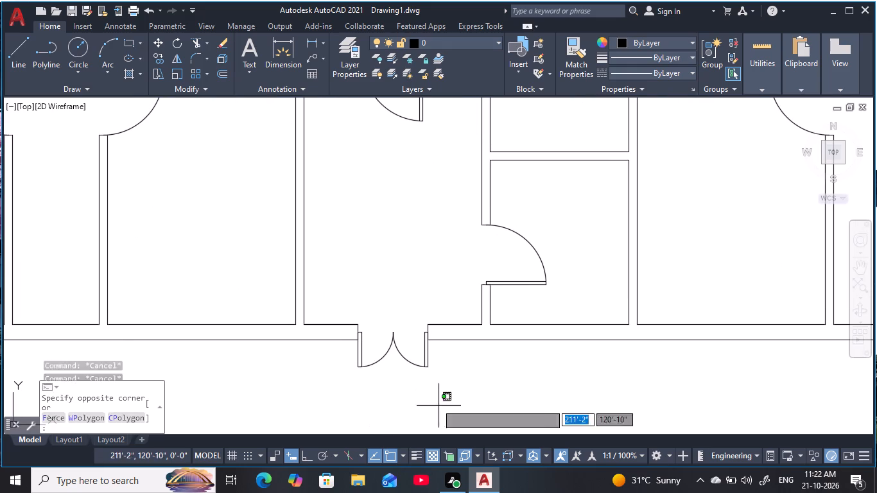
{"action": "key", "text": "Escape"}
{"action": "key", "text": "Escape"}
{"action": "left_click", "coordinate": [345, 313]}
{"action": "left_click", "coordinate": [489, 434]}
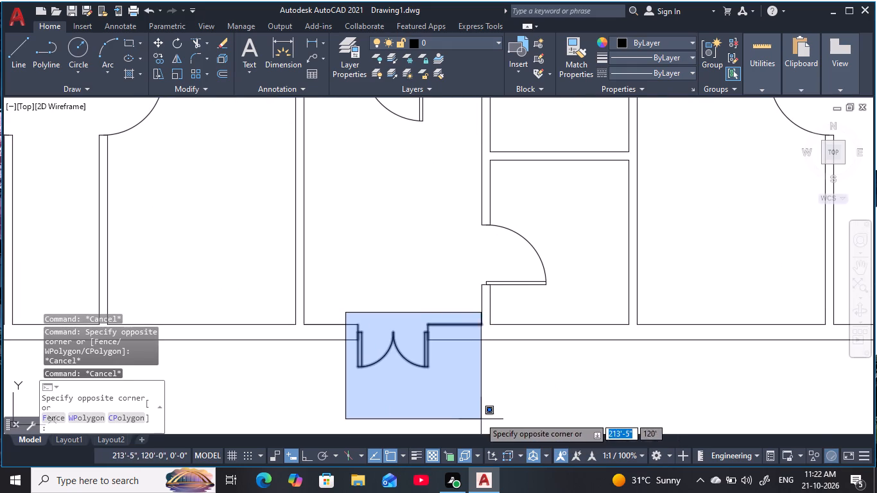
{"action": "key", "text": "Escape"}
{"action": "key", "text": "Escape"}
Move the double entrance door out of the south wall opening into the clear space just southeast of it.
{"action": "scroll", "coordinate": [356, 336], "scroll_direction": "up", "scroll_amount": 4}
{"action": "left_click", "coordinate": [346, 319]}
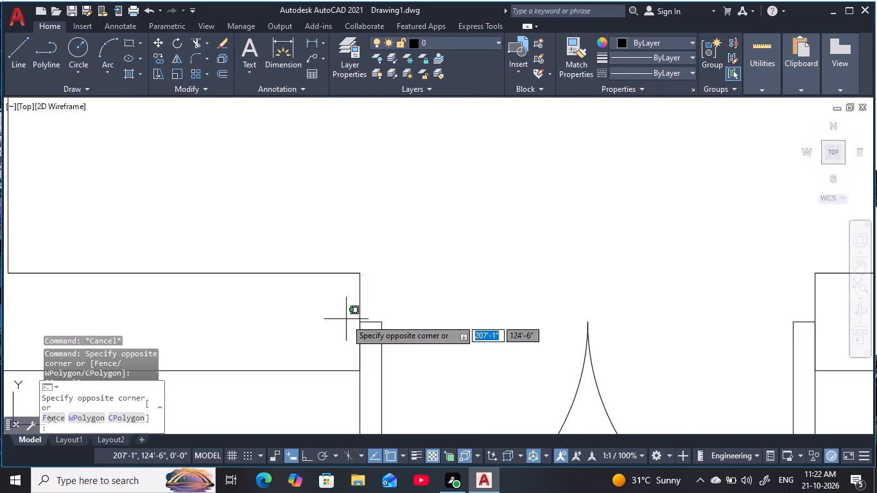
{"action": "middle_click_drag", "start_coordinate": [473, 372], "coordinate": [432, 263]}
{"action": "middle_click_drag", "start_coordinate": [611, 354], "coordinate": [525, 248]}
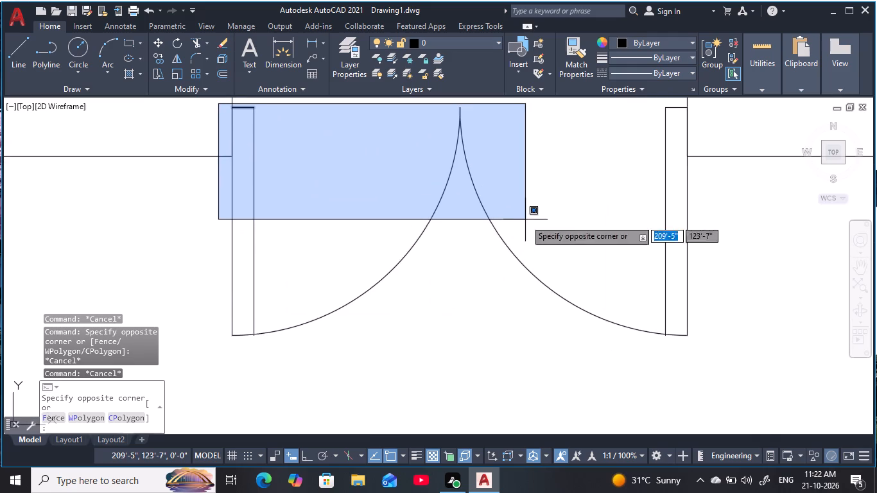
{"action": "left_click", "coordinate": [731, 377]}
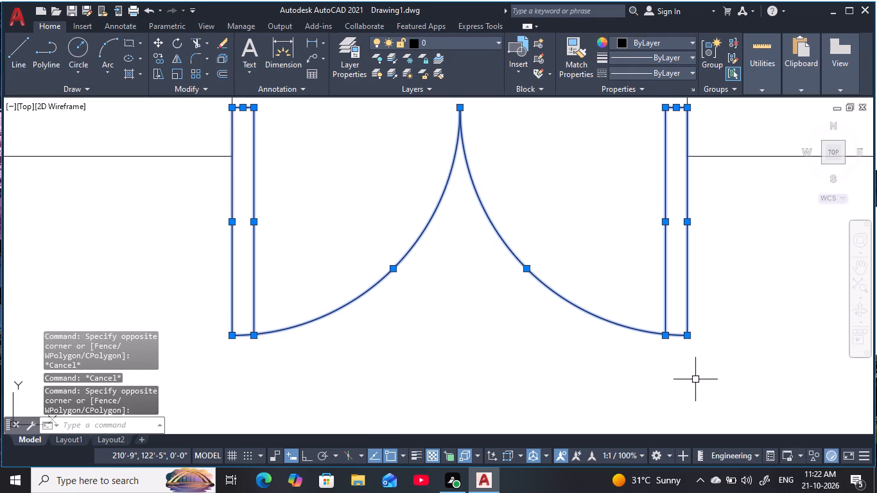
{"action": "key", "text": "m"}
{"action": "key", "text": "space"}
{"action": "left_click", "coordinate": [630, 330]}
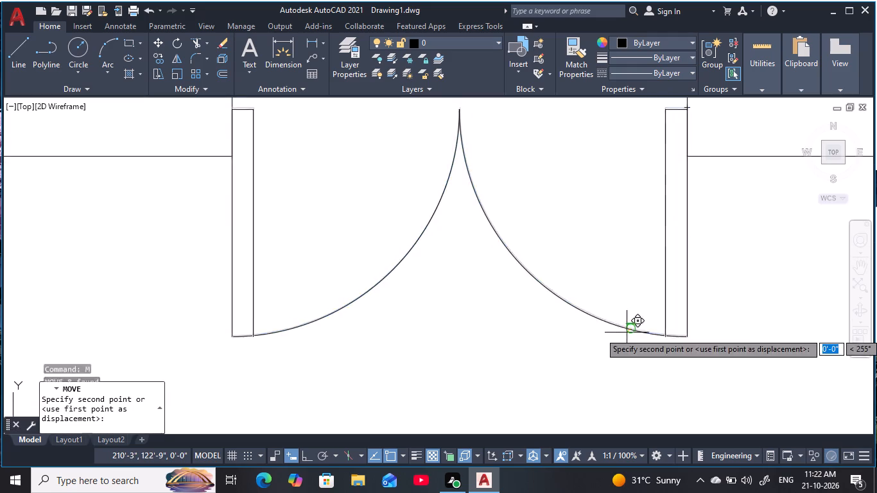
{"action": "middle_click_drag", "start_coordinate": [627, 334], "coordinate": [631, 284]}
{"action": "scroll", "coordinate": [632, 280], "scroll_direction": "down", "scroll_amount": 3}
{"action": "left_click", "coordinate": [656, 363]}
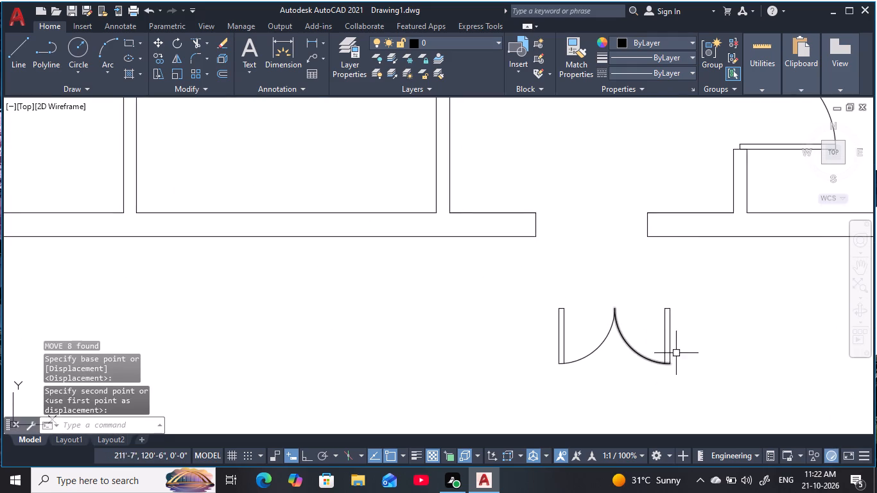
{"action": "middle_click_drag", "start_coordinate": [687, 349], "coordinate": [661, 329]}
{"action": "key", "text": "Escape"}
{"action": "key", "text": "Escape"}
Rotate the double door symbol 180° with ortho on so that its leaves swing north.
{"action": "left_click_drag", "start_coordinate": [476, 241], "coordinate": [494, 270]}
{"action": "left_click", "coordinate": [752, 386]}
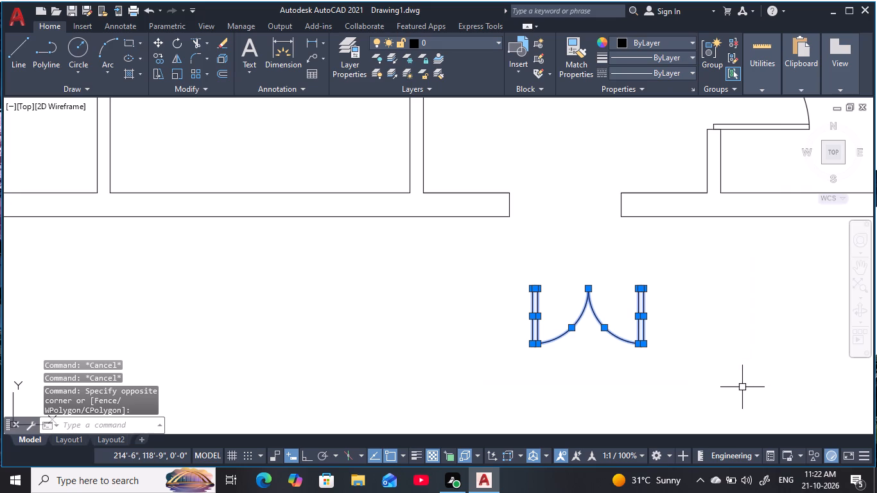
{"action": "key", "text": "r"}
{"action": "type", "text": "o"}
{"action": "key", "text": "space"}
{"action": "left_click_drag", "start_coordinate": [725, 359], "coordinate": [720, 350]}
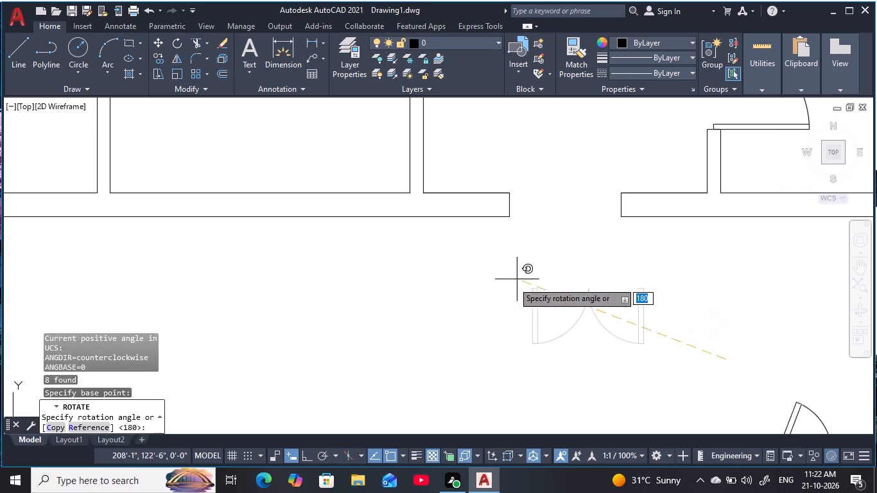
{"action": "key", "text": "F8"}
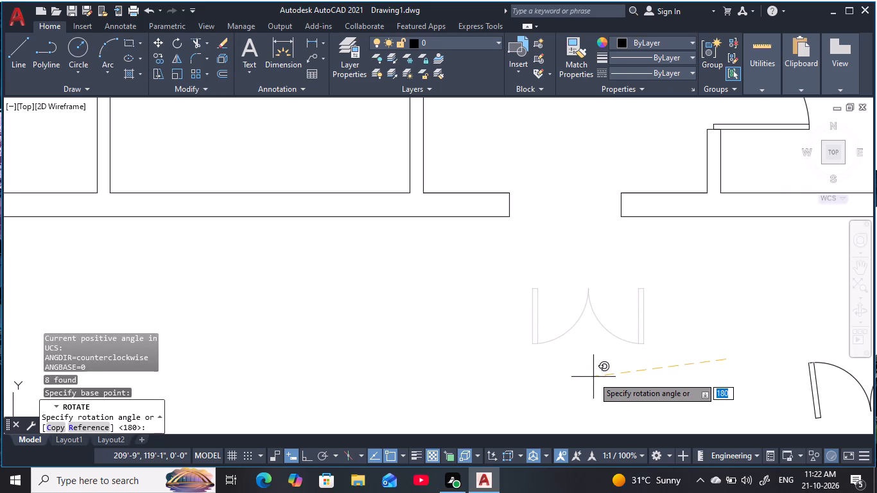
{"action": "left_click", "coordinate": [592, 377]}
{"action": "scroll", "coordinate": [643, 367], "scroll_direction": "down", "scroll_amount": 2}
{"action": "middle_click_drag", "start_coordinate": [644, 366], "coordinate": [611, 366]}
{"action": "key", "text": "Escape"}
{"action": "key", "text": "Escape"}
Move the double door by its southwest corner to the midpoint of the west jamb in the south wall's entrance opening.
{"action": "left_click", "coordinate": [776, 402]}
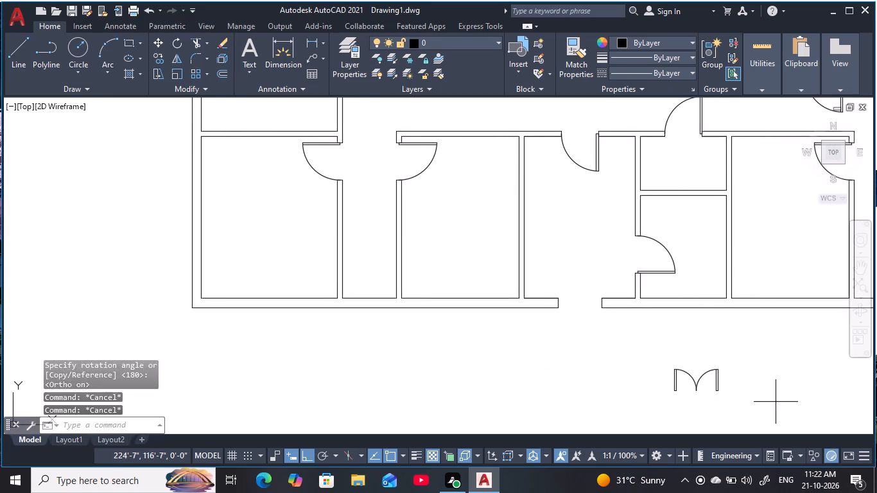
{"action": "left_click", "coordinate": [559, 347]}
{"action": "type", "text": "m"}
{"action": "key", "text": "space"}
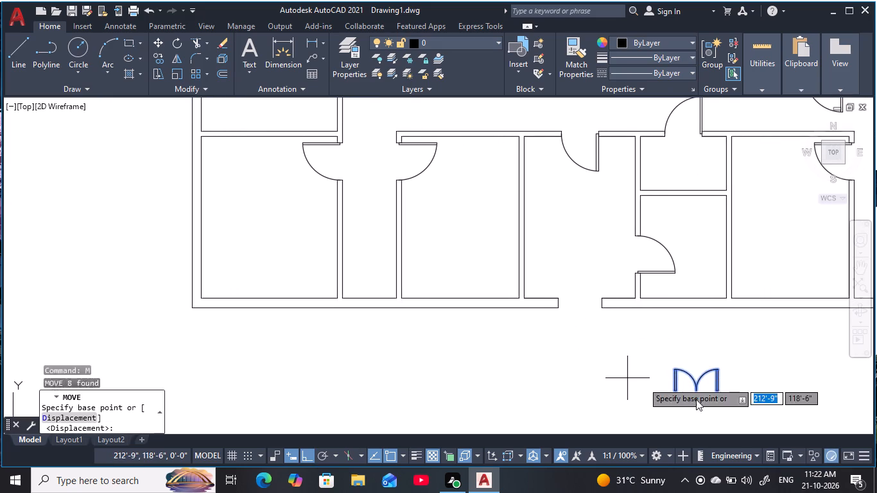
{"action": "scroll", "coordinate": [693, 394], "scroll_direction": "up", "scroll_amount": 6}
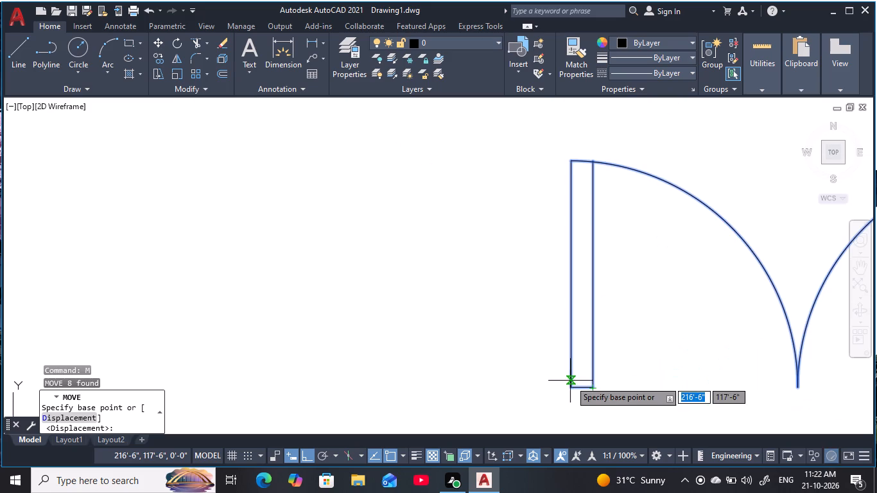
{"action": "left_click", "coordinate": [570, 386]}
{"action": "scroll", "coordinate": [422, 353], "scroll_direction": "down", "scroll_amount": 2}
{"action": "middle_click_drag", "start_coordinate": [415, 353], "coordinate": [548, 483]}
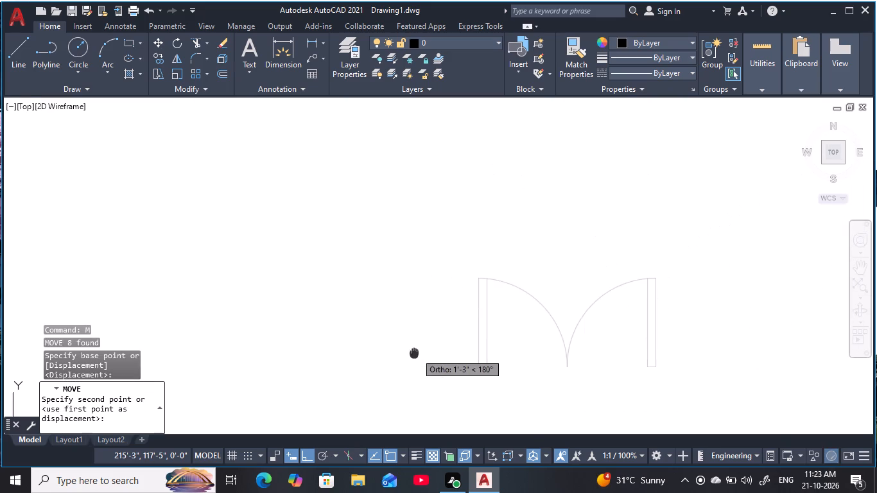
{"action": "middle_click_drag", "start_coordinate": [548, 483], "coordinate": [599, 484]}
{"action": "scroll", "coordinate": [480, 365], "scroll_direction": "down", "scroll_amount": 3}
{"action": "middle_click_drag", "start_coordinate": [418, 350], "coordinate": [455, 374]}
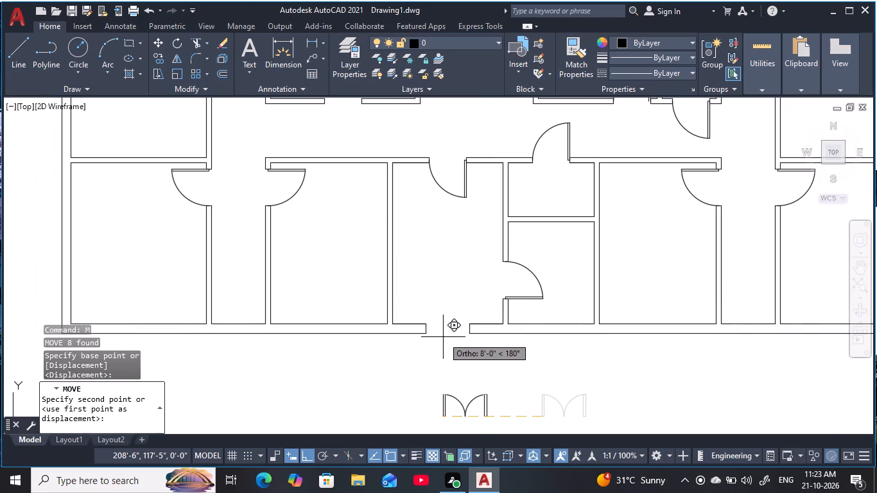
{"action": "key", "text": "F8"}
{"action": "scroll", "coordinate": [450, 332], "scroll_direction": "up", "scroll_amount": 6}
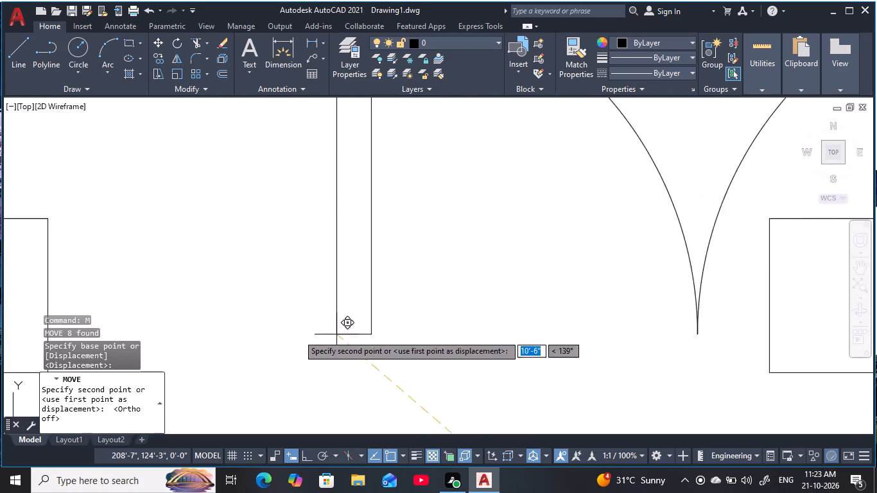
{"action": "scroll", "coordinate": [220, 352], "scroll_direction": "down", "scroll_amount": 2}
{"action": "middle_click_drag", "start_coordinate": [222, 352], "coordinate": [345, 365]}
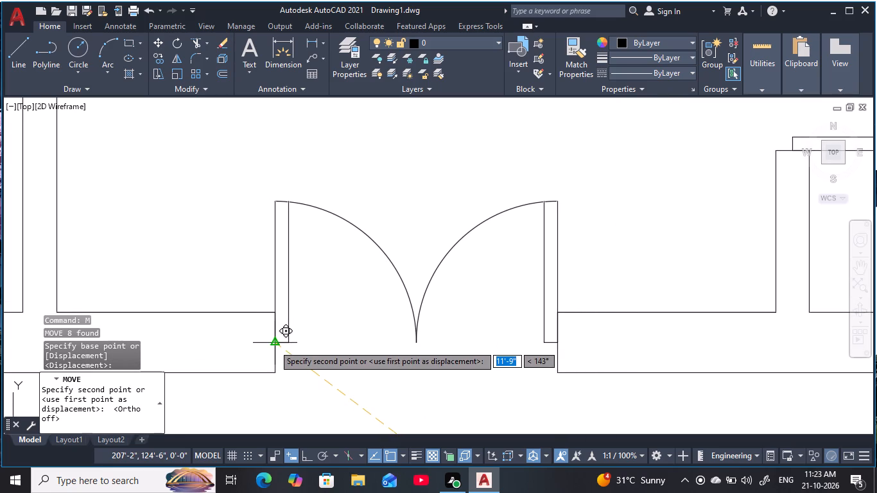
{"action": "left_click", "coordinate": [274, 345]}
{"action": "key", "text": "Escape"}
{"action": "key", "text": "Escape"}
Examine the inward-swinging entrance door within the whole floor plan.
{"action": "scroll", "coordinate": [424, 356], "scroll_direction": "down", "scroll_amount": 4}
{"action": "key", "text": "Escape"}
{"action": "scroll", "coordinate": [426, 356], "scroll_direction": "down", "scroll_amount": 3}
{"action": "middle_click_drag", "start_coordinate": [428, 357], "coordinate": [431, 367]}
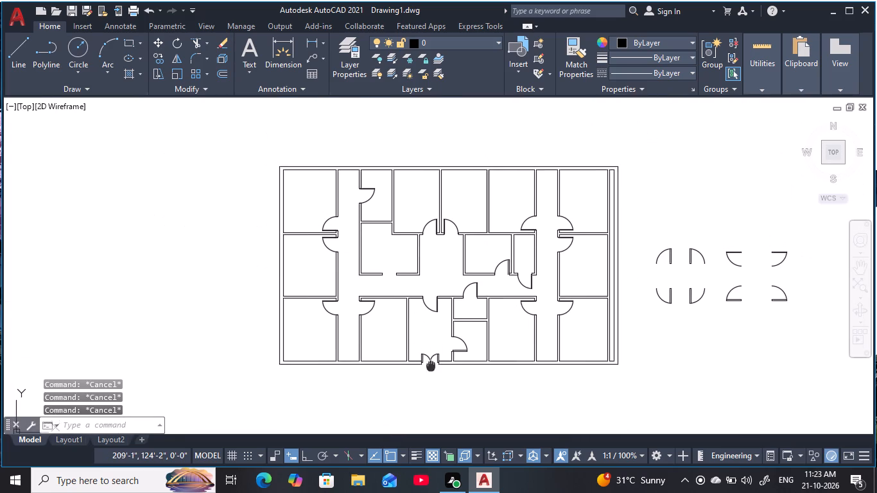
{"action": "middle_click_drag", "start_coordinate": [431, 367], "coordinate": [434, 372]}
{"action": "key", "text": "Escape"}
{"action": "key", "text": "Escape"}
{"action": "key", "text": "Escape"}
{"action": "key", "text": "Escape"}
{"action": "scroll", "coordinate": [441, 377], "scroll_direction": "down", "scroll_amount": 2}
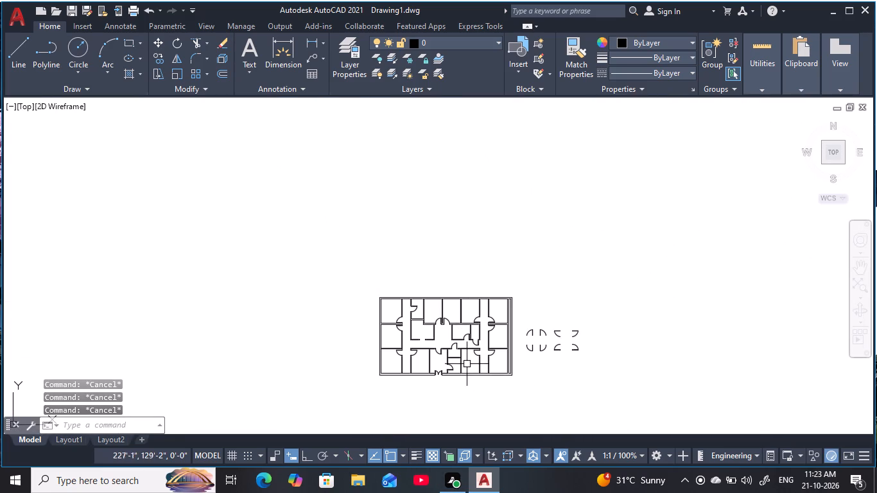
{"action": "scroll", "coordinate": [467, 363], "scroll_direction": "up", "scroll_amount": 3}
{"action": "middle_click_drag", "start_coordinate": [467, 363], "coordinate": [491, 350]}
{"action": "key", "text": "Escape"}
{"action": "key", "text": "Escape"}
{"action": "key", "text": "Escape"}
{"action": "scroll", "coordinate": [464, 331], "scroll_direction": "down", "scroll_amount": 2}
{"action": "middle_click", "coordinate": [464, 331]}
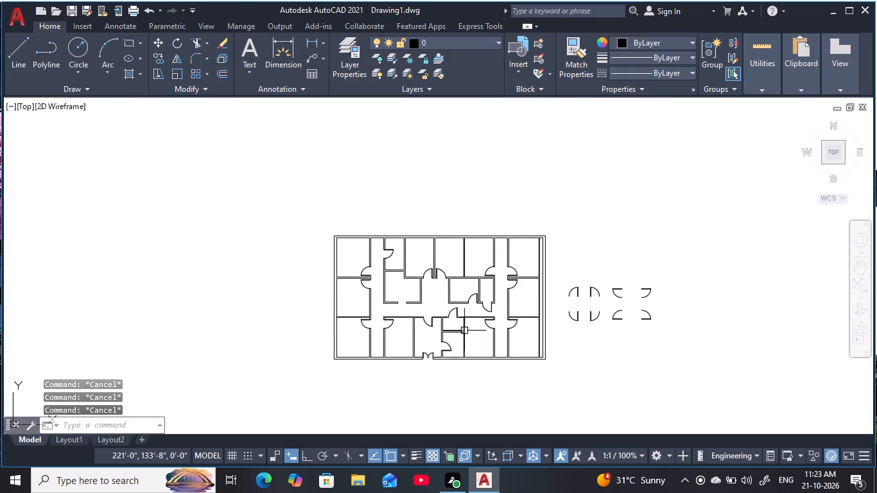
{"action": "key", "text": "Escape"}
{"action": "key", "text": "Escape"}
{"action": "scroll", "coordinate": [528, 313], "scroll_direction": "up", "scroll_amount": 1}
{"action": "key", "text": "Escape"}
Erase the eight spare door symbols east of the floor plan.
{"action": "left_click", "coordinate": [828, 372]}
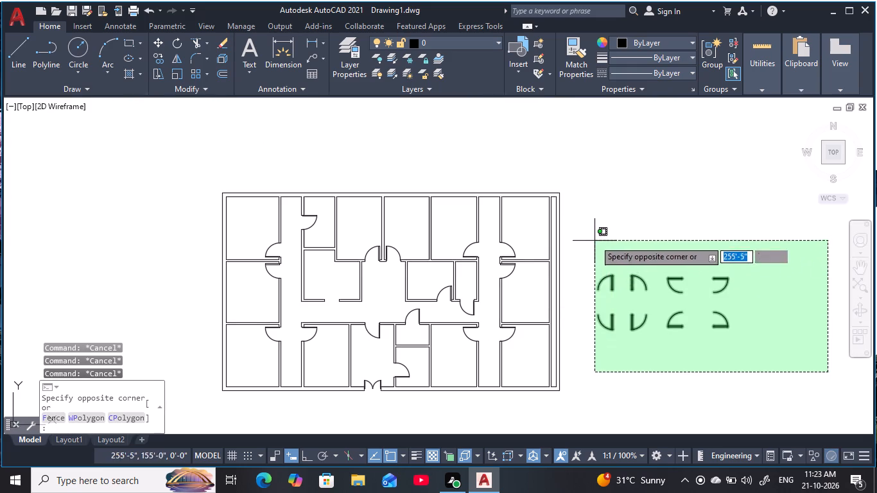
{"action": "left_click", "coordinate": [591, 236]}
{"action": "type", "text": "e"}
{"action": "key", "text": "space"}
{"action": "key", "text": "Escape"}
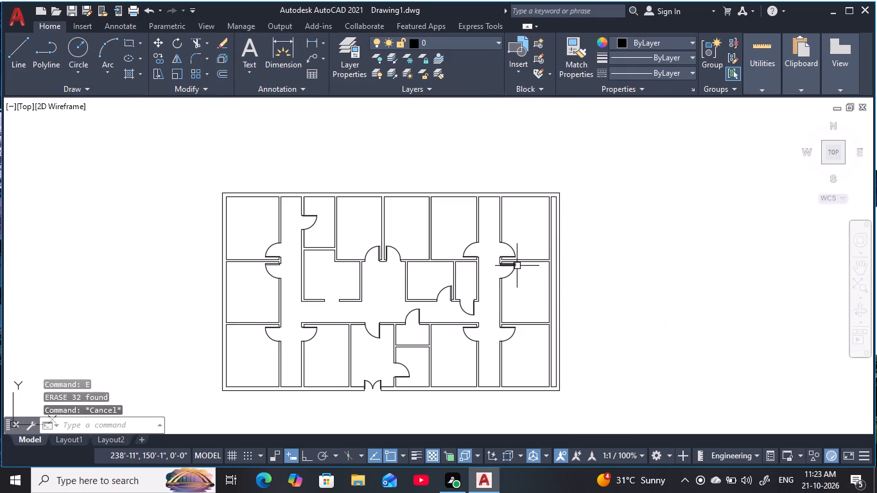
{"action": "key", "text": "Escape"}
{"action": "key", "text": "Escape"}
{"action": "key", "text": "Escape"}
{"action": "key", "text": "Escape"}
{"action": "key", "text": "Escape"}
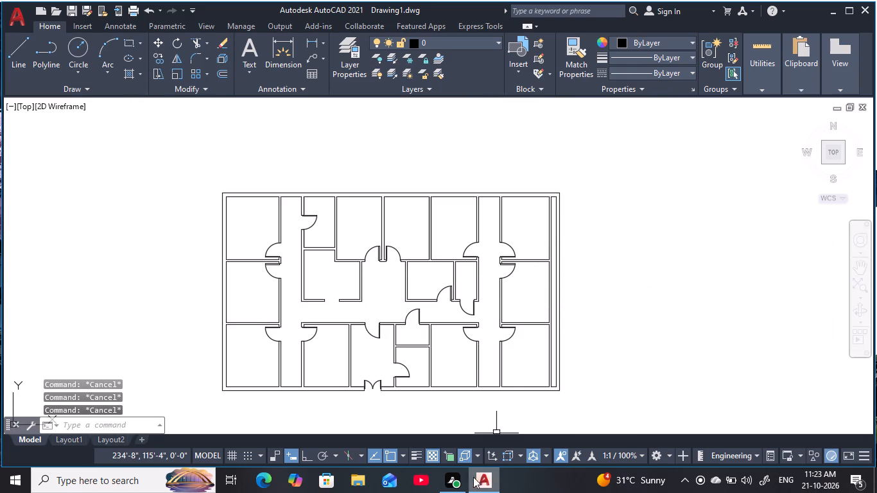
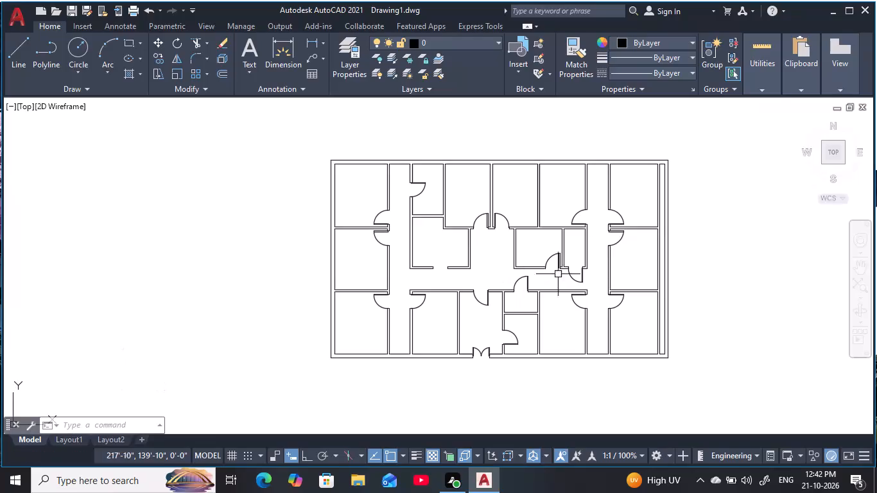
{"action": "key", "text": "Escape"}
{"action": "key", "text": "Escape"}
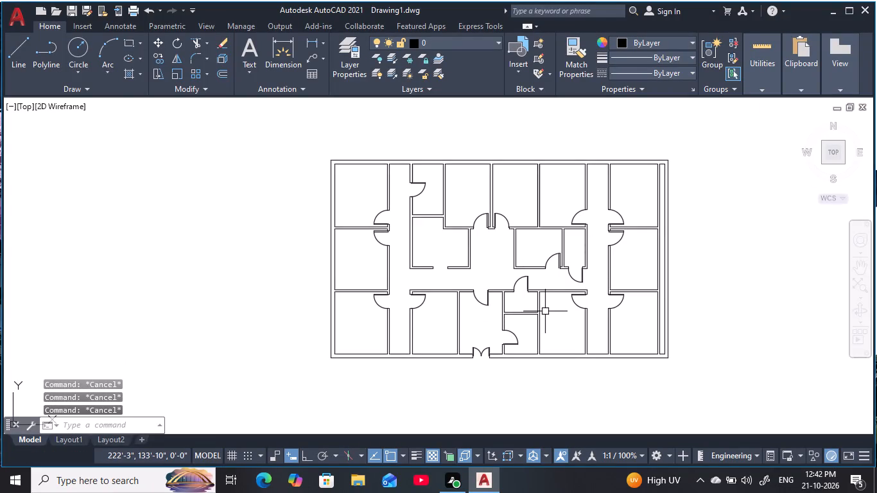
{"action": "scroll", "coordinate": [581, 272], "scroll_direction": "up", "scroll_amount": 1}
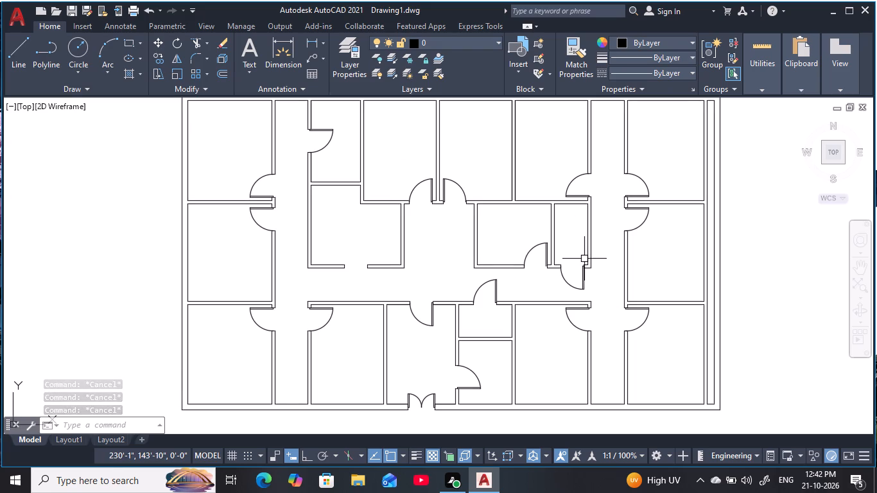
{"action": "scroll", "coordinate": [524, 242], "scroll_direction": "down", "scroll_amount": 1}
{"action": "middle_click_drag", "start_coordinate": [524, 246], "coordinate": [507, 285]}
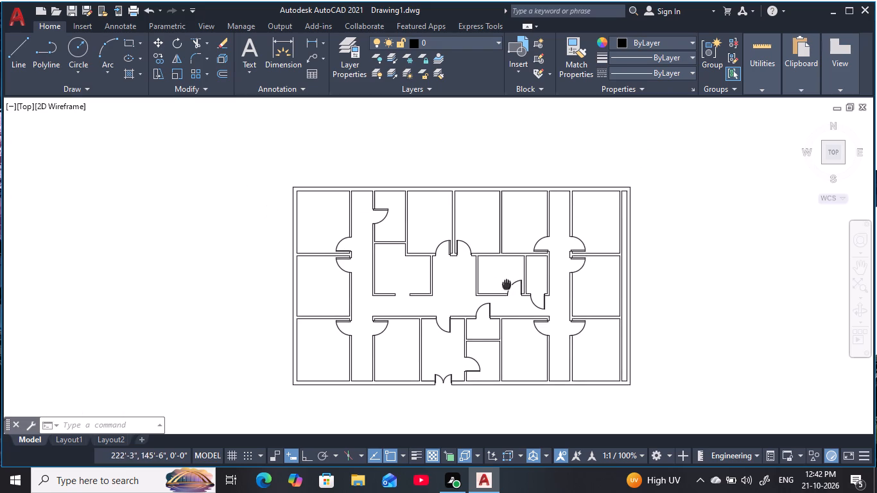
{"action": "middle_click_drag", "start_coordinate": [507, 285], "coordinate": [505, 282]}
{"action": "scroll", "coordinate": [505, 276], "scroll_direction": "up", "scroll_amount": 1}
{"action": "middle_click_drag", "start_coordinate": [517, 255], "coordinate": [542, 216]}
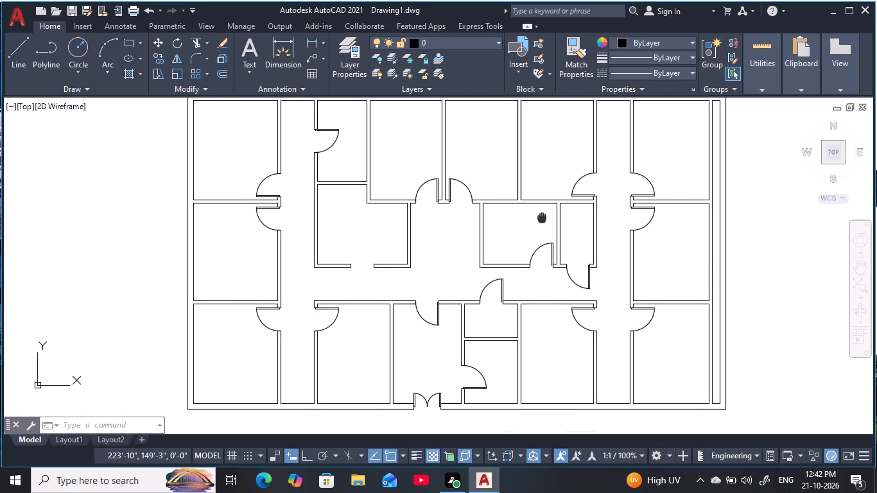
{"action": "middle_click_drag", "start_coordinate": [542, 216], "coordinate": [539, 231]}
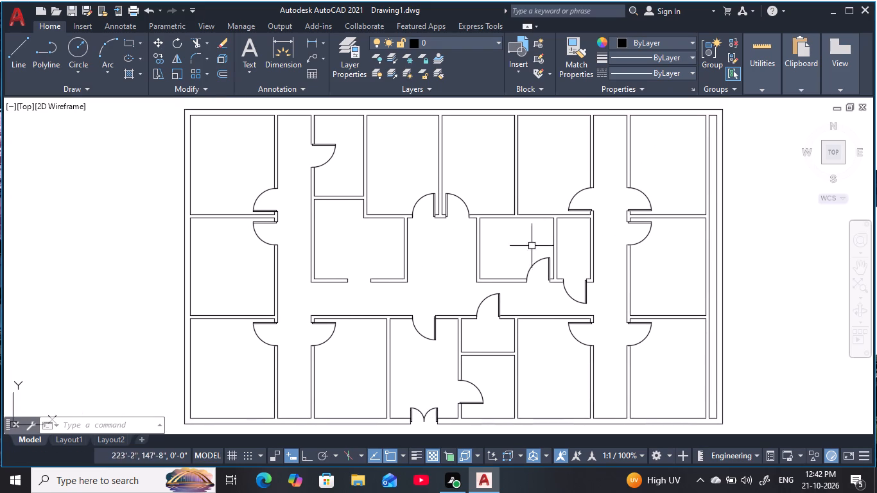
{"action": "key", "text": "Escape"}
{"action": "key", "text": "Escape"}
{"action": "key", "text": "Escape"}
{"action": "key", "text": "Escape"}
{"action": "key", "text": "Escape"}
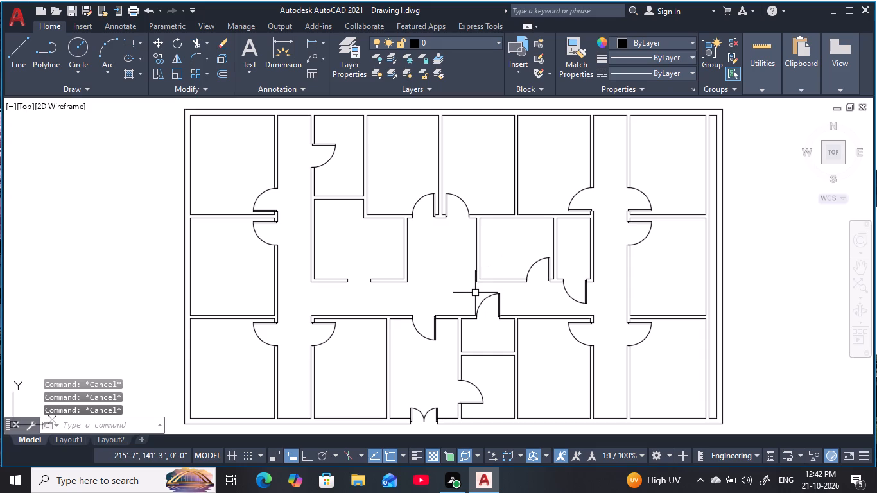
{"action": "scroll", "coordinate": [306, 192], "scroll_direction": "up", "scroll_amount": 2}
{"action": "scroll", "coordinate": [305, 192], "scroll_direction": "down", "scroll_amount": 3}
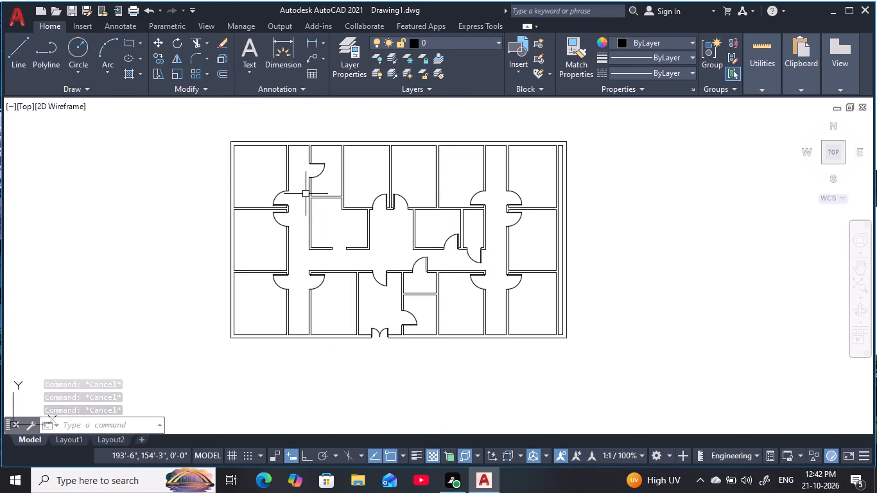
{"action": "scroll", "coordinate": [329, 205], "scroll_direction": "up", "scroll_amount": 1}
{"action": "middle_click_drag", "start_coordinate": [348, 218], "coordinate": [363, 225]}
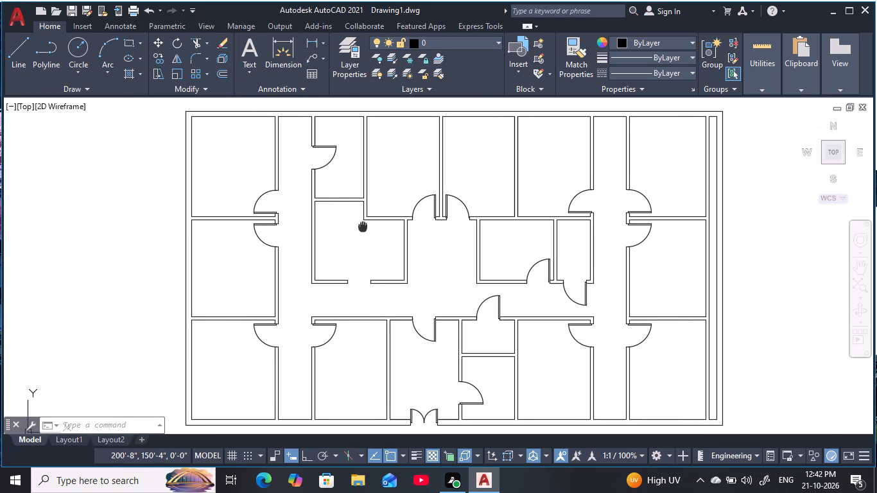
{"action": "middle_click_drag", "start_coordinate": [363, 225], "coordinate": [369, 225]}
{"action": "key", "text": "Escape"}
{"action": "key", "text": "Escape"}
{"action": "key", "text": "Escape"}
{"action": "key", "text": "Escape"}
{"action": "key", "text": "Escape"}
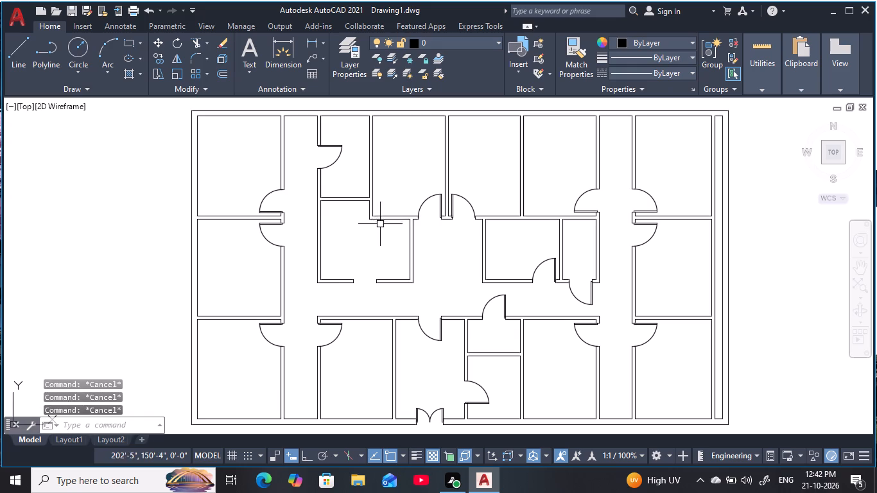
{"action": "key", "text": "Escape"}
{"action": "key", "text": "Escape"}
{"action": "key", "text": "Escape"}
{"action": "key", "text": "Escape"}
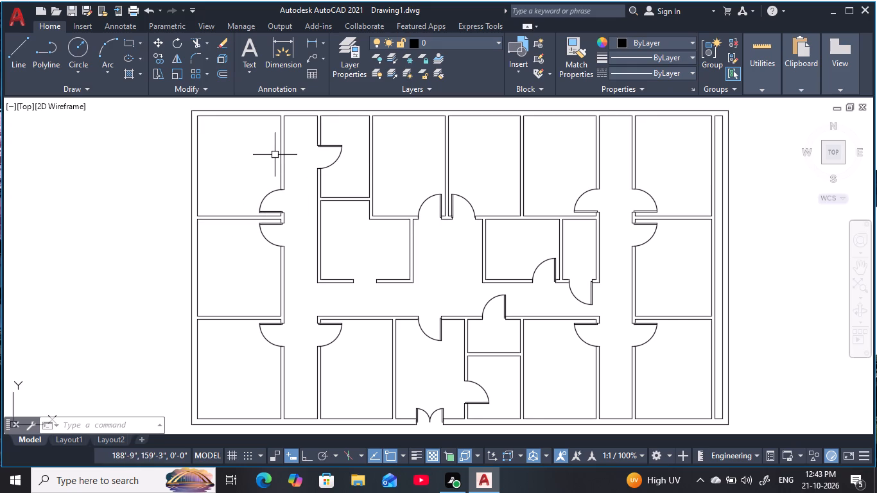
Add linear dimensions for the upper-left corner room's interior width above the top wall and its interior height outside the left wall.
{"action": "key", "text": "Escape"}
{"action": "key", "text": "Escape"}
{"action": "key", "text": "d"}
{"action": "key", "text": "l"}
{"action": "key", "text": "i"}
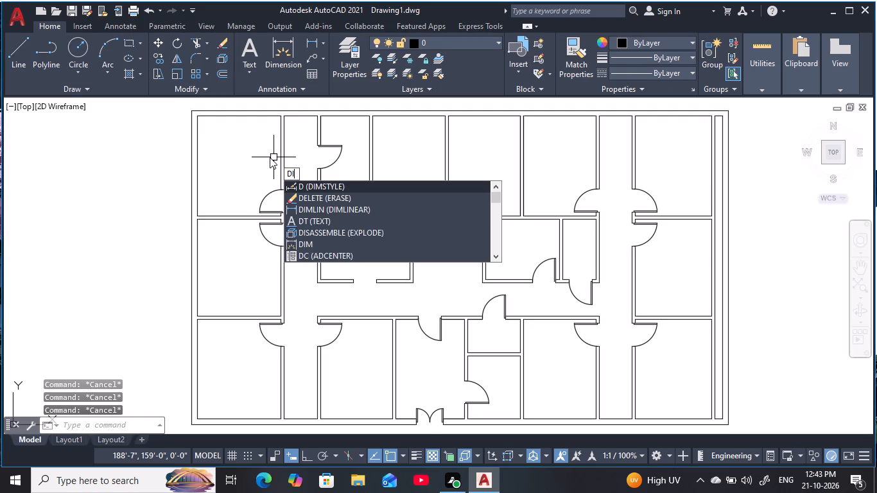
{"action": "key", "text": "space"}
{"action": "middle_click_drag", "start_coordinate": [241, 144], "coordinate": [268, 171]}
{"action": "scroll", "coordinate": [258, 180], "scroll_direction": "up", "scroll_amount": 1}
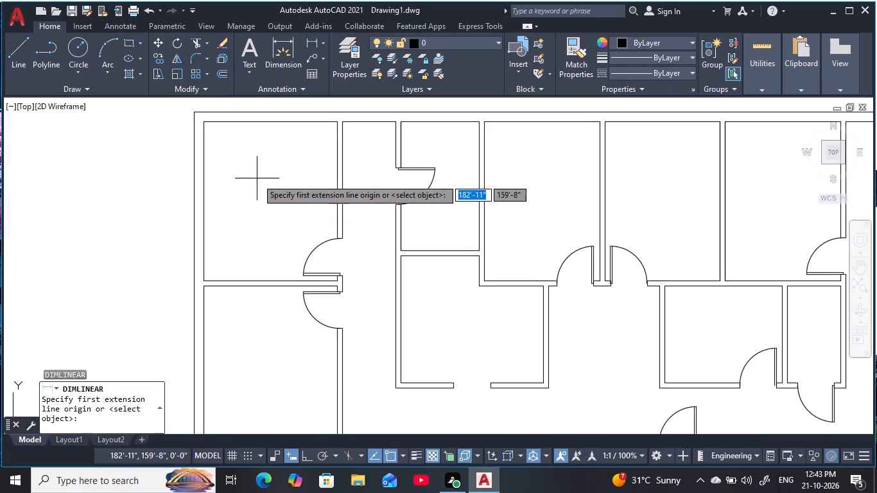
{"action": "middle_click_drag", "start_coordinate": [259, 185], "coordinate": [245, 216]}
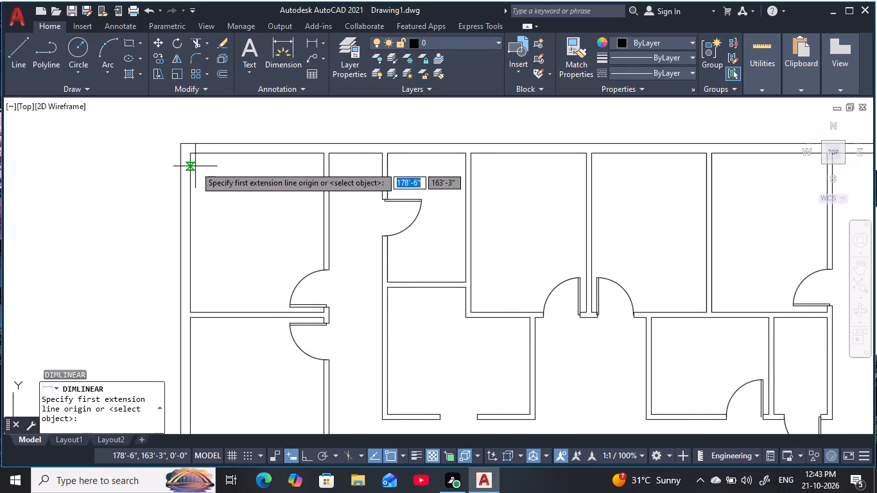
{"action": "left_click", "coordinate": [191, 171]}
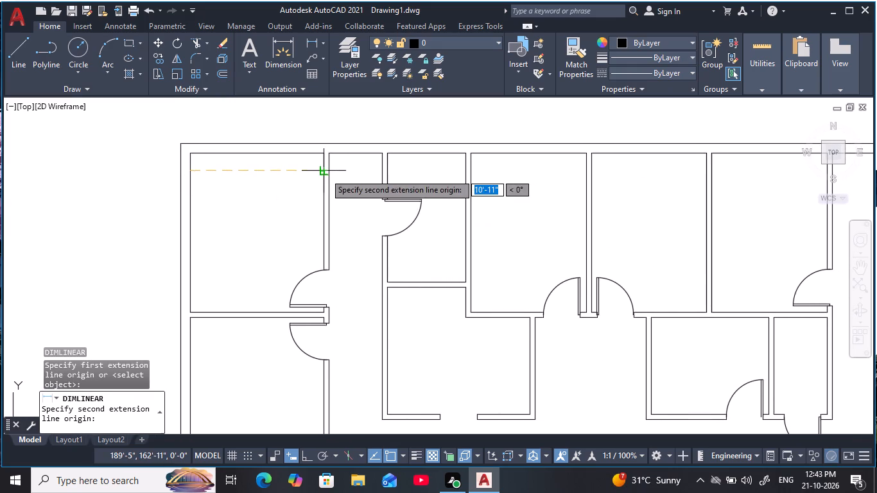
{"action": "left_click", "coordinate": [325, 173]}
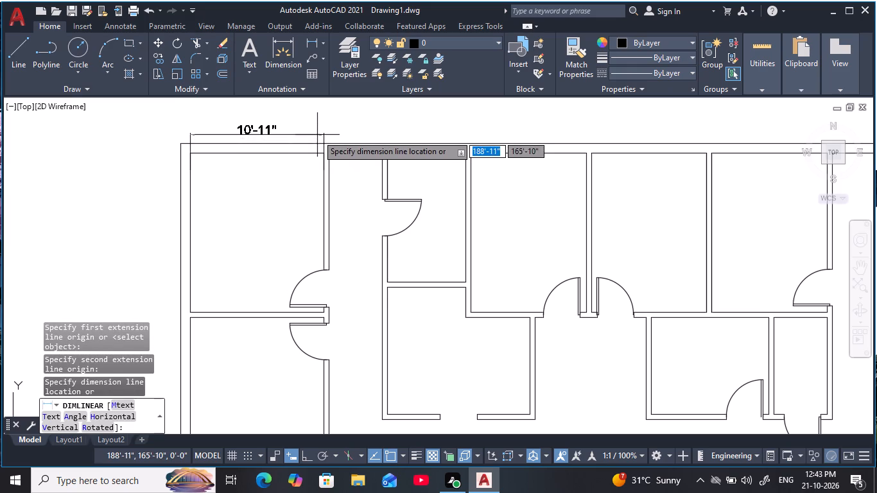
{"action": "left_click", "coordinate": [317, 135]}
{"action": "key", "text": "space"}
{"action": "left_click", "coordinate": [214, 156]}
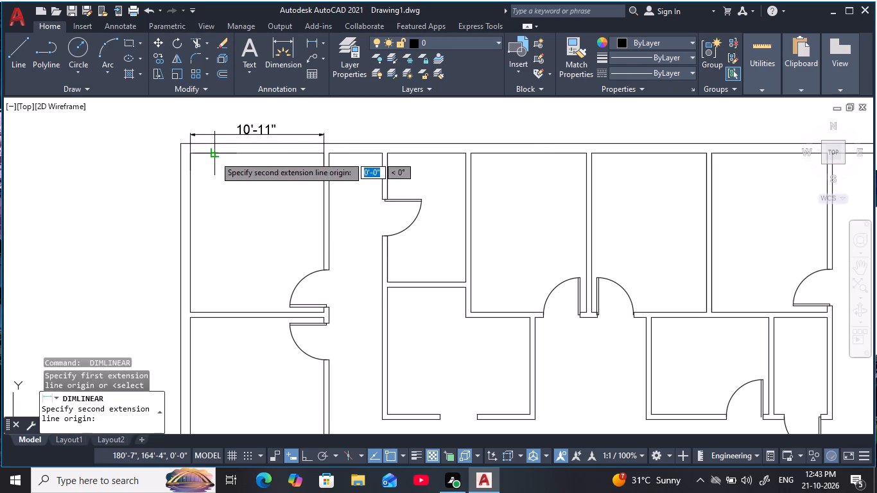
{"action": "left_click", "coordinate": [214, 312]}
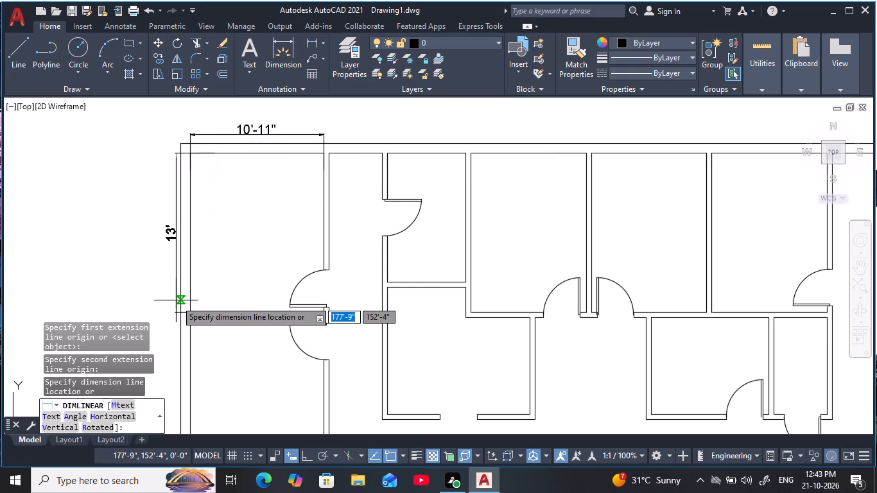
{"action": "left_click", "coordinate": [171, 302]}
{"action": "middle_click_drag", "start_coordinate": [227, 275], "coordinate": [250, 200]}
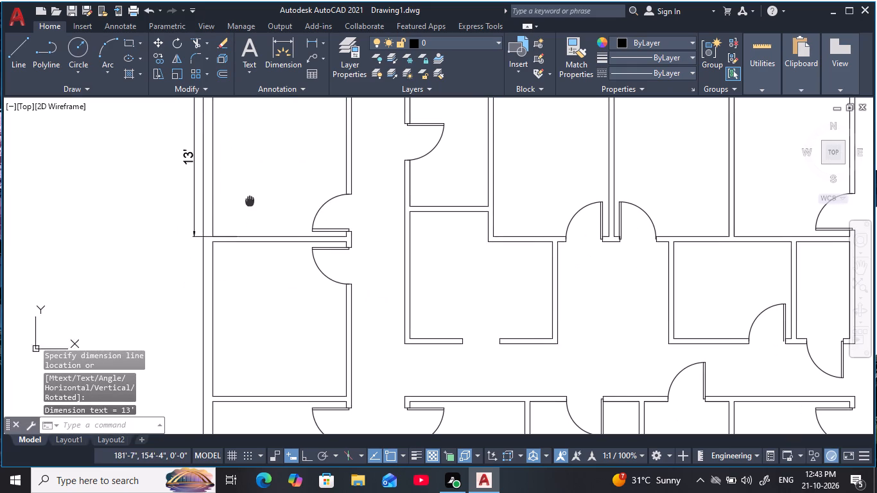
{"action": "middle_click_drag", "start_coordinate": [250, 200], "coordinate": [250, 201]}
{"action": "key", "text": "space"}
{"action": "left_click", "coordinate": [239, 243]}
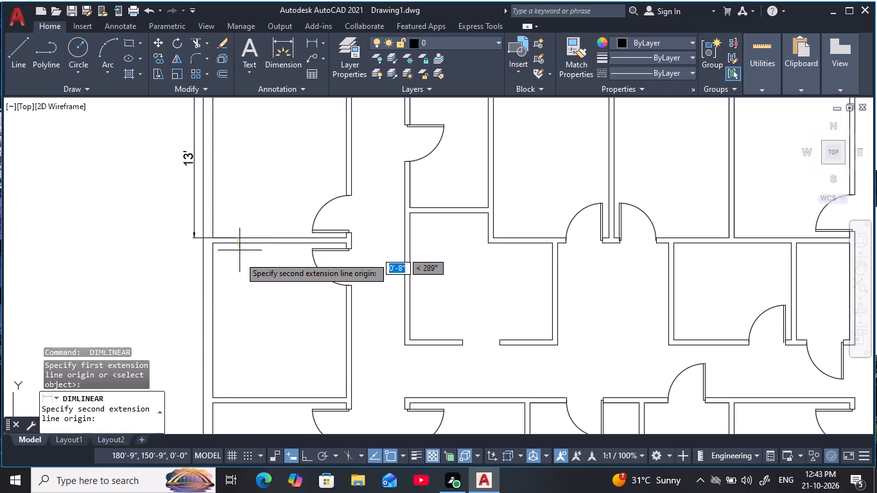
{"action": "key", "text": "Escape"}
Add linear dimensions for the middle-left room's interior height on the outer wall and its interior width just above the lower wall.
{"action": "key", "text": "space"}
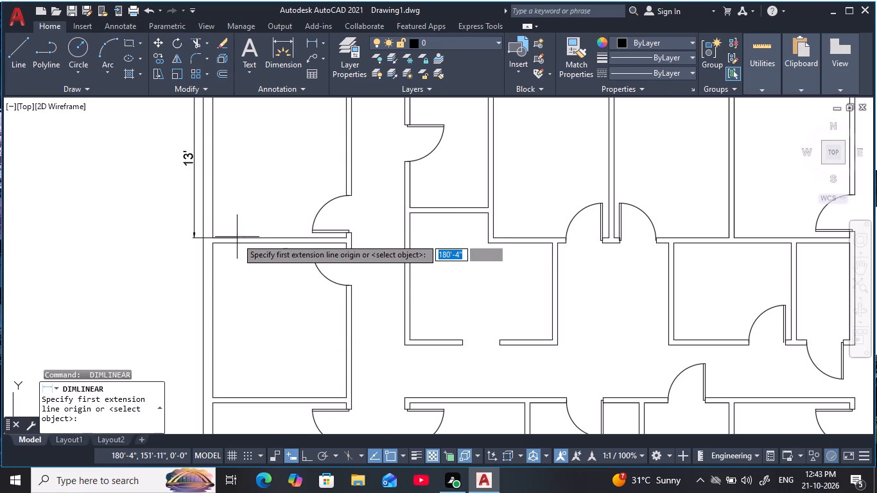
{"action": "left_click", "coordinate": [239, 245]}
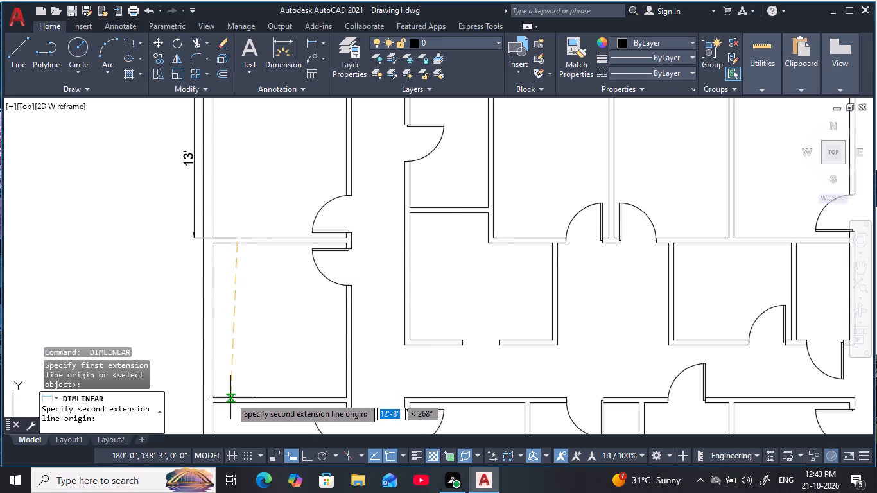
{"action": "left_click", "coordinate": [232, 397]}
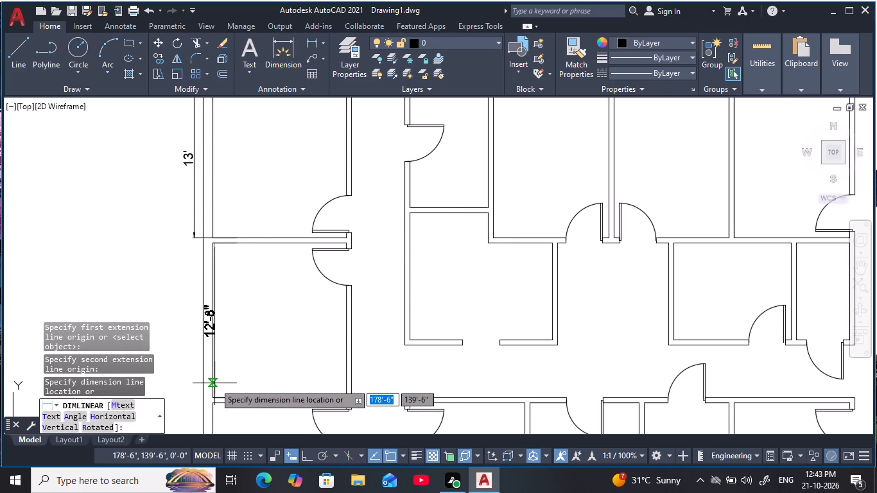
{"action": "left_click", "coordinate": [199, 385]}
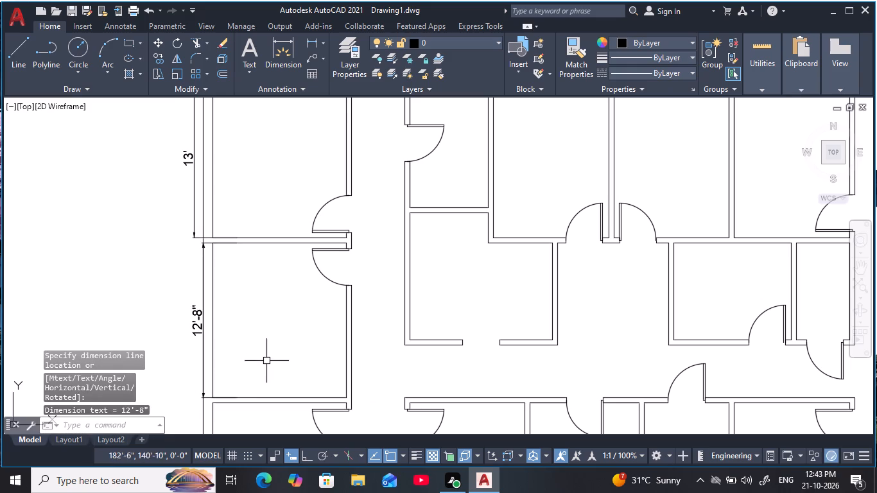
{"action": "key", "text": "space"}
{"action": "left_click", "coordinate": [212, 376]}
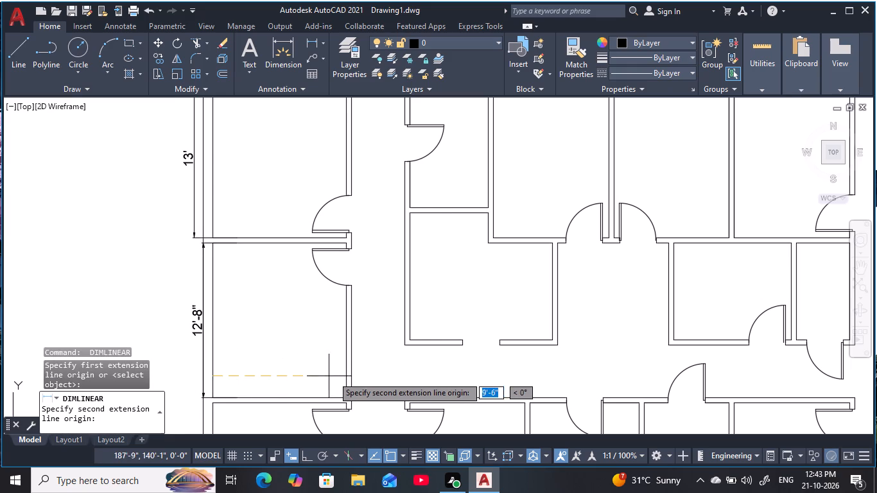
{"action": "left_click", "coordinate": [346, 378]}
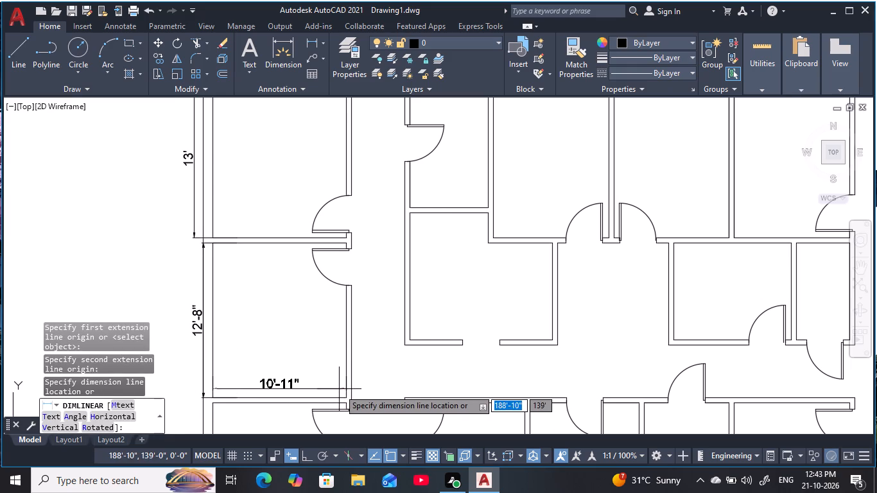
{"action": "left_click", "coordinate": [340, 391]}
Add linear dimensions for the lower-left corner room's interior width just above the bottom wall and its interior height outside the left wall.
{"action": "middle_click_drag", "start_coordinate": [338, 387], "coordinate": [383, 241]}
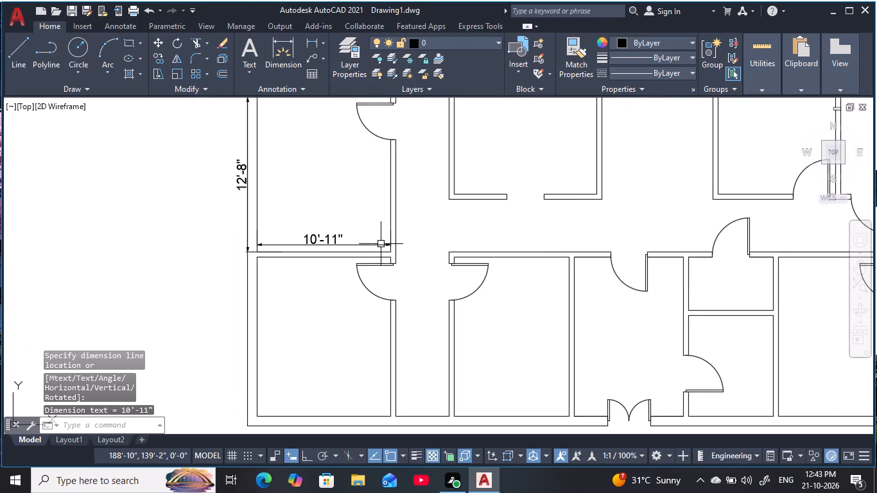
{"action": "scroll", "coordinate": [381, 245], "scroll_direction": "down", "scroll_amount": 1}
{"action": "middle_click_drag", "start_coordinate": [370, 268], "coordinate": [343, 376]}
{"action": "scroll", "coordinate": [331, 328], "scroll_direction": "up", "scroll_amount": 1}
{"action": "middle_click_drag", "start_coordinate": [331, 318], "coordinate": [360, 126]}
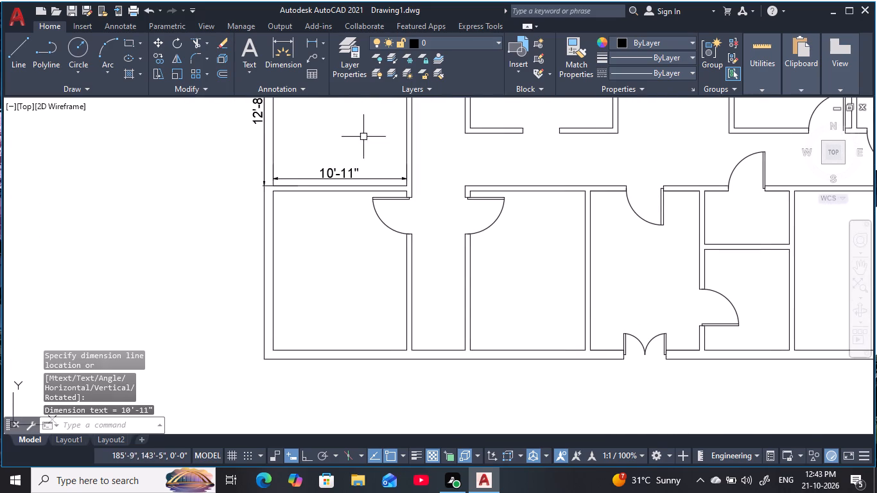
{"action": "key", "text": "space"}
{"action": "left_click", "coordinate": [275, 333]}
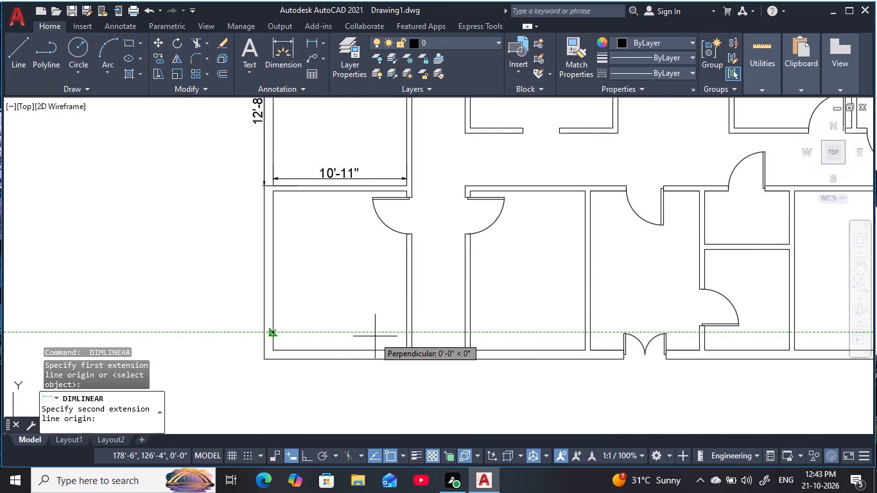
{"action": "left_click", "coordinate": [403, 333]}
{"action": "left_click", "coordinate": [400, 343]}
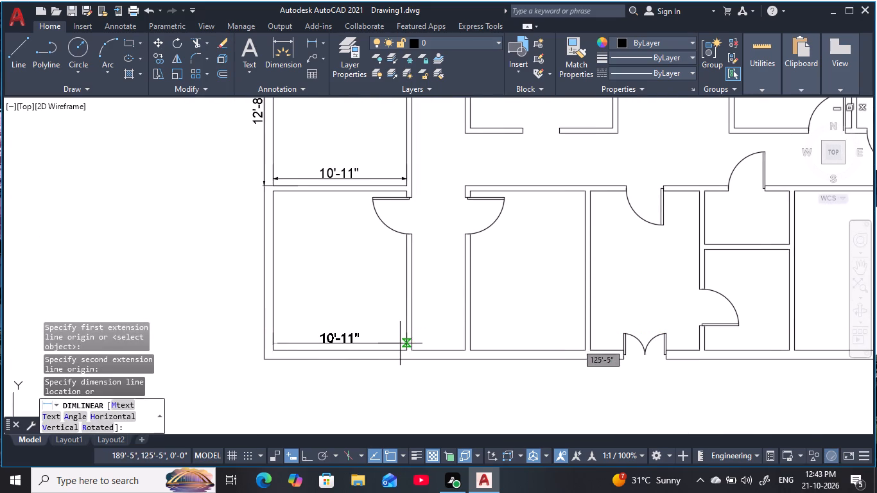
{"action": "key", "text": "space"}
{"action": "left_click", "coordinate": [304, 193]}
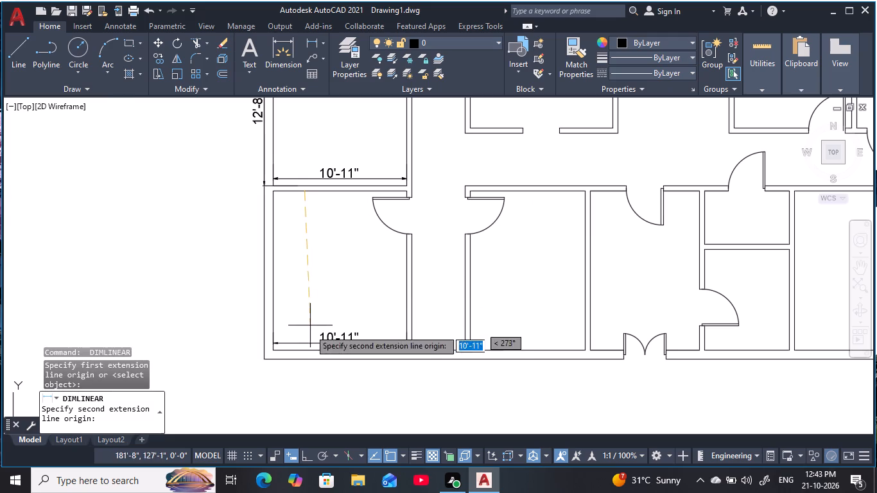
{"action": "left_click", "coordinate": [303, 350]}
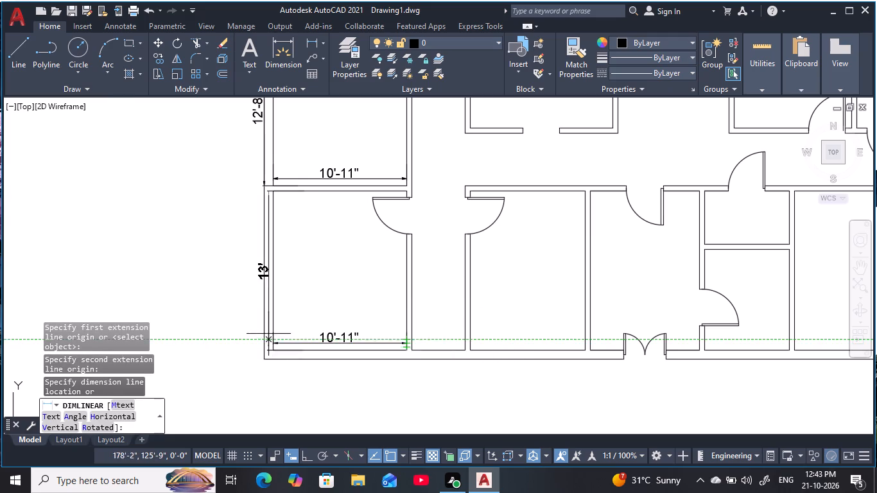
{"action": "left_click", "coordinate": [259, 332]}
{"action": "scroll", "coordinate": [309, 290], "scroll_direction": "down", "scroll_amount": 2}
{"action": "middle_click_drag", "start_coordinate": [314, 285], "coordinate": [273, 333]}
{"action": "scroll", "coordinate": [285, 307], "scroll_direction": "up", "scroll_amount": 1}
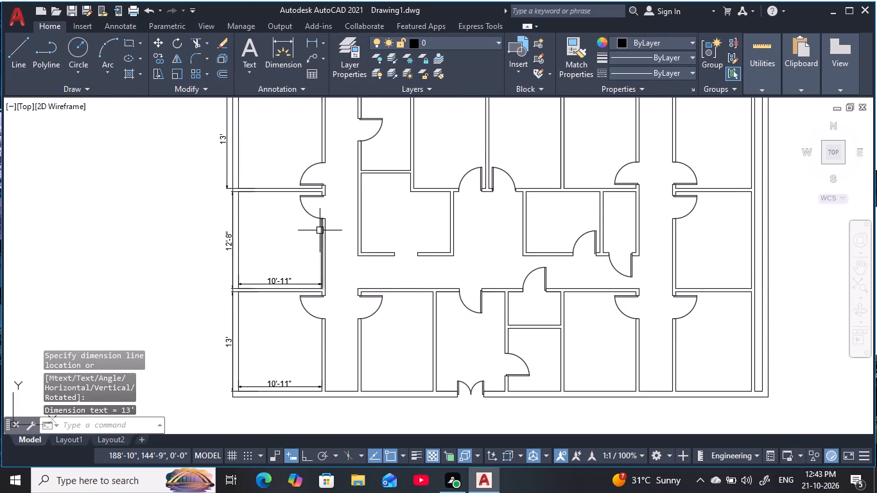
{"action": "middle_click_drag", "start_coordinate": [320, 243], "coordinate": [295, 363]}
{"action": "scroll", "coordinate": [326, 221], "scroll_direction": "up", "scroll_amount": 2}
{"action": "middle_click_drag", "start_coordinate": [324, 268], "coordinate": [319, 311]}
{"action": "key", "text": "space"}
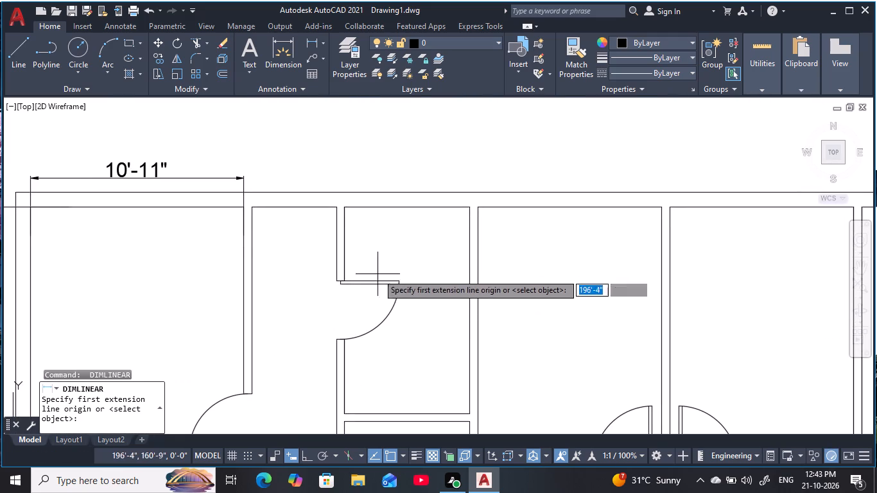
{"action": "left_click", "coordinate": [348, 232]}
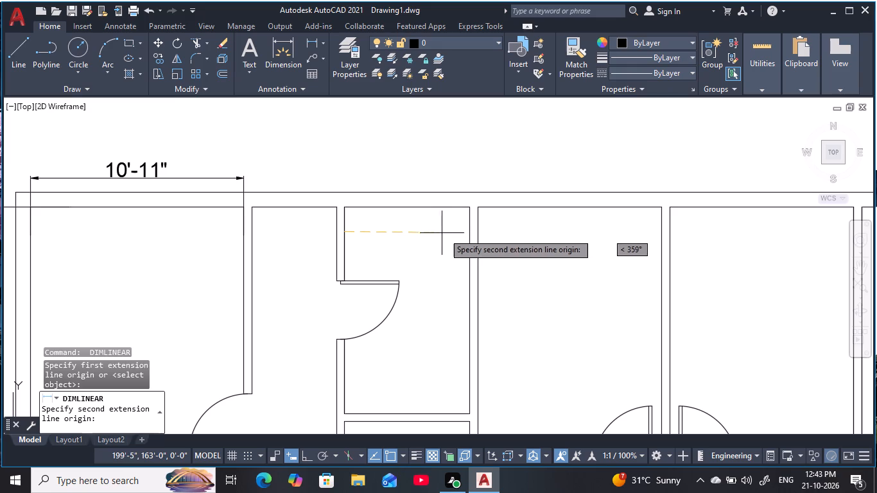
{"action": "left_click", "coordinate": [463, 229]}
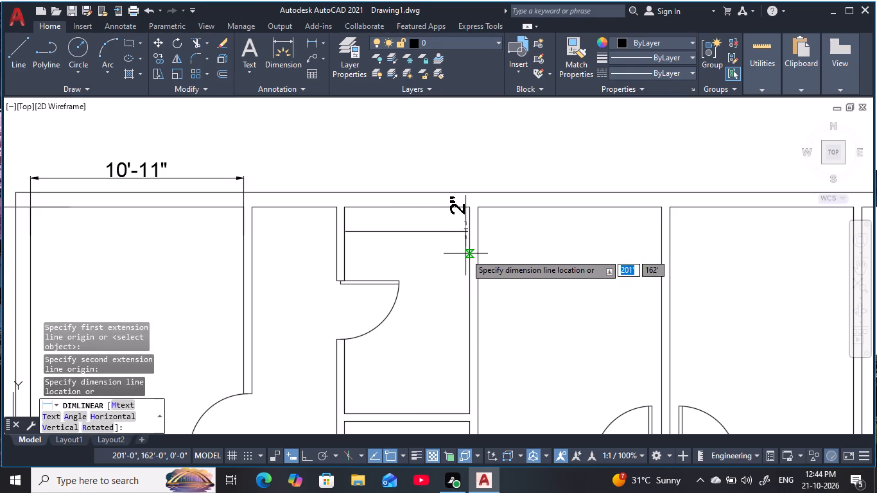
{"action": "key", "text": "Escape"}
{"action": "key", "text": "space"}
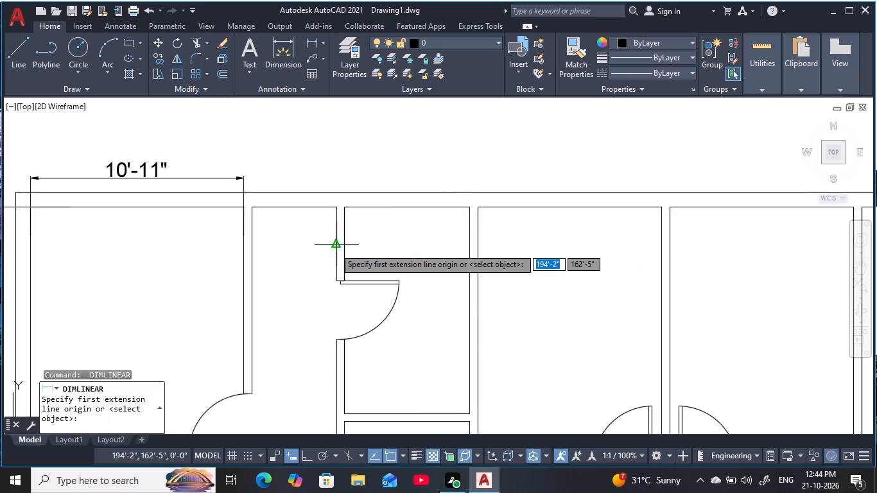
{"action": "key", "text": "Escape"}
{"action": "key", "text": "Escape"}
Add linear dimensions for the small top-row room beside the left corridor: interior width above the top wall and interior height inside its right wall.
{"action": "key", "text": "space"}
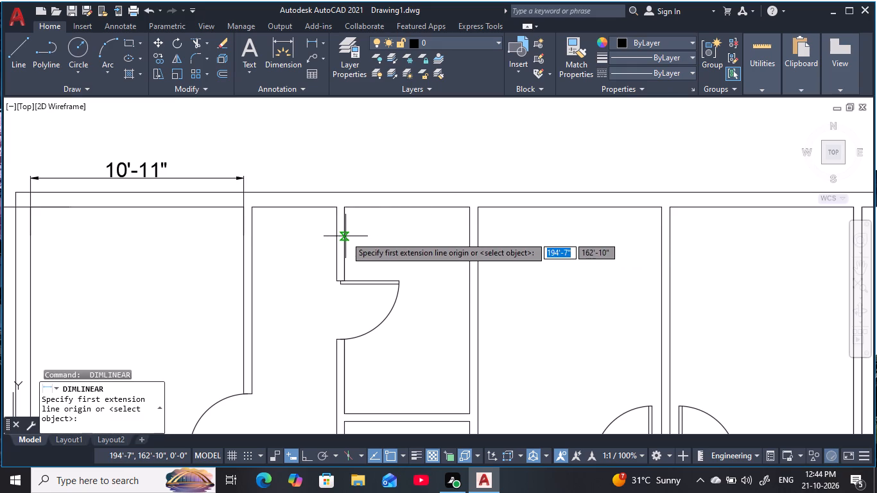
{"action": "left_click", "coordinate": [345, 236]}
{"action": "left_click", "coordinate": [467, 239]}
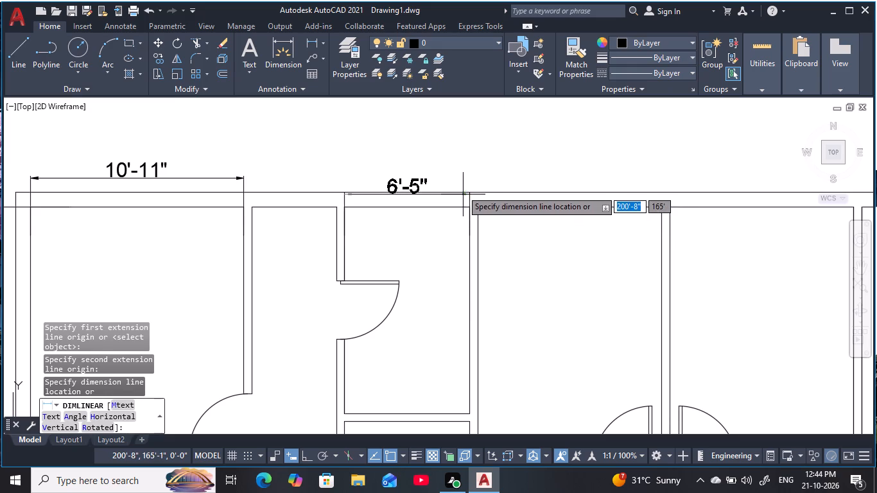
{"action": "left_click", "coordinate": [460, 180]}
{"action": "middle_click_drag", "start_coordinate": [442, 279], "coordinate": [399, 232]}
{"action": "key", "text": "space"}
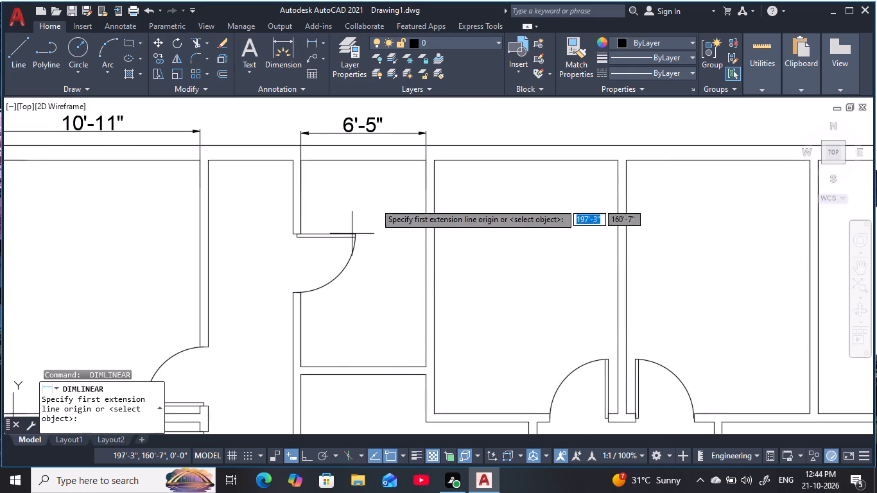
{"action": "left_click", "coordinate": [391, 161]}
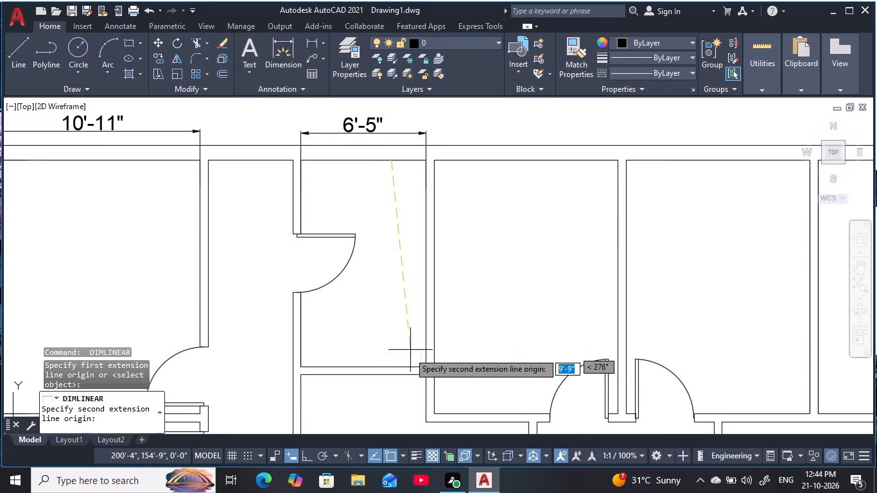
{"action": "left_click", "coordinate": [400, 366]}
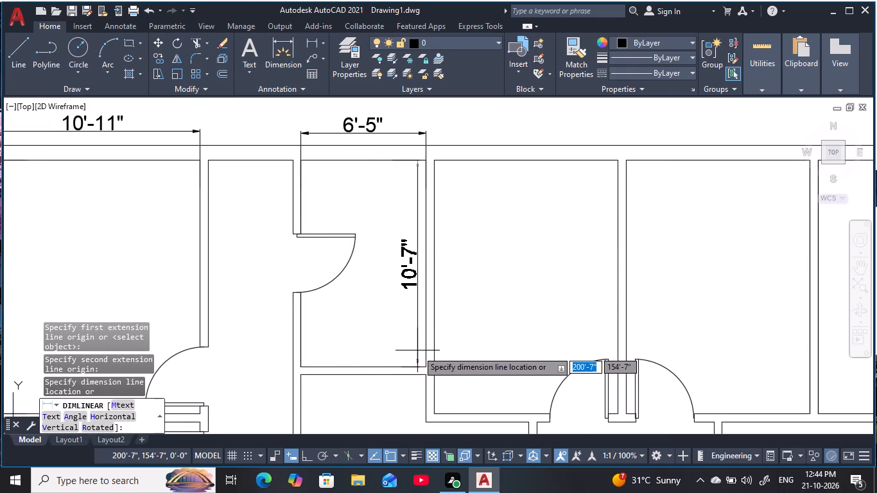
{"action": "left_click", "coordinate": [418, 351]}
Add linear dimensions for the next top-row room to the right: interior width above the top wall and interior height just inside its left wall.
{"action": "middle_click_drag", "start_coordinate": [423, 349], "coordinate": [440, 235]}
{"action": "scroll", "coordinate": [434, 252], "scroll_direction": "down", "scroll_amount": 1}
{"action": "middle_click_drag", "start_coordinate": [431, 267], "coordinate": [415, 339]}
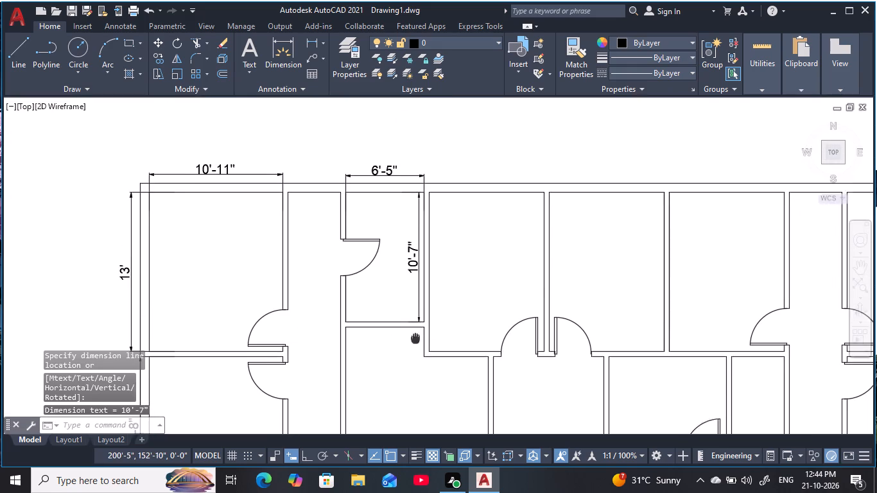
{"action": "middle_click_drag", "start_coordinate": [415, 339], "coordinate": [416, 342]}
{"action": "key", "text": "space"}
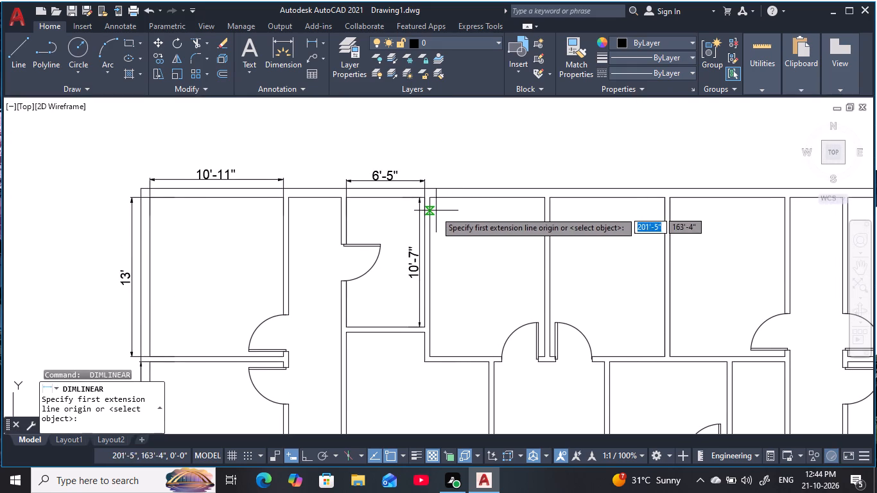
{"action": "left_click", "coordinate": [430, 212]}
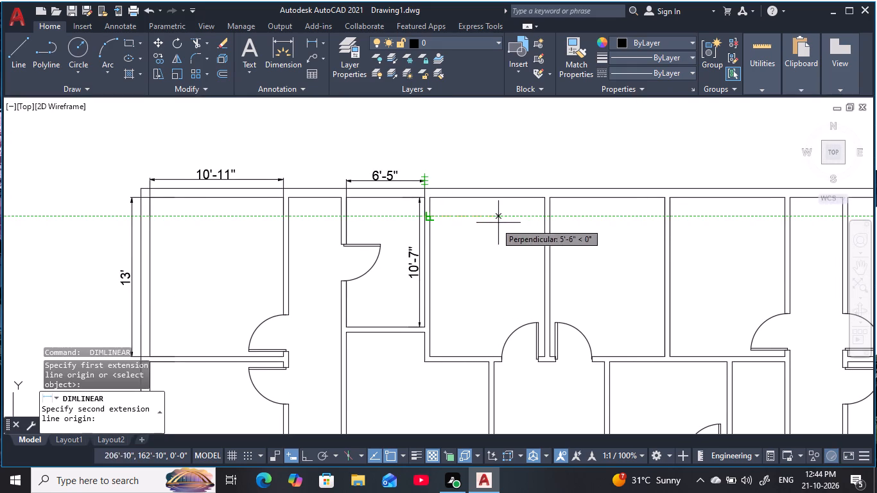
{"action": "left_click", "coordinate": [544, 218]}
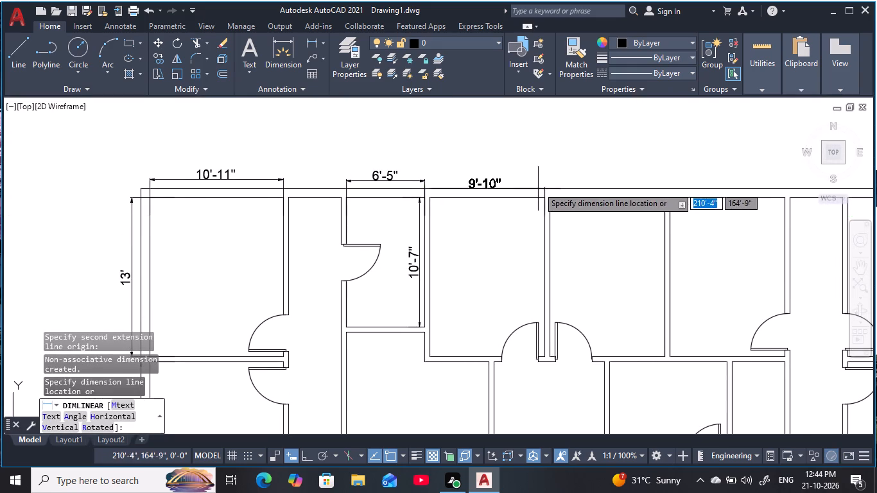
{"action": "left_click", "coordinate": [535, 172]}
{"action": "key", "text": "space"}
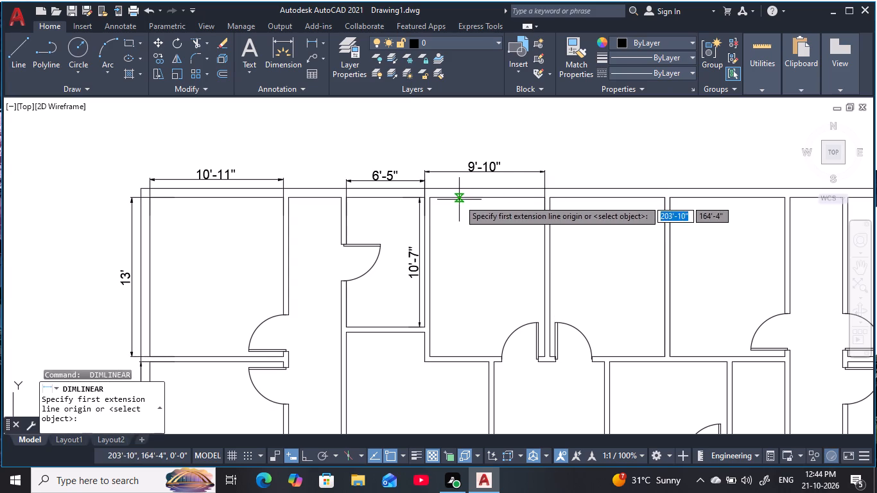
{"action": "left_click", "coordinate": [459, 200]}
{"action": "left_click", "coordinate": [447, 354]}
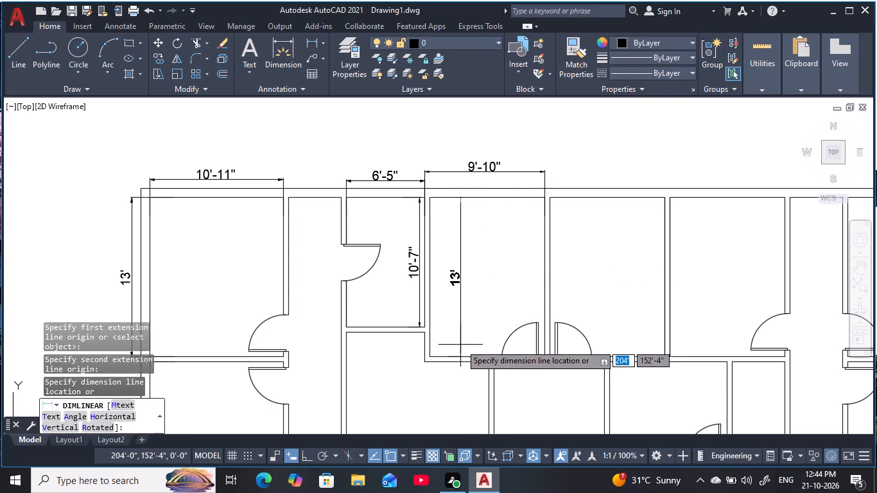
{"action": "left_click", "coordinate": [442, 350]}
Add linear dimensions for the L-shaped room below the small top-row room: interior height inside the left wall and interior width above the lower wall.
{"action": "scroll", "coordinate": [499, 284], "scroll_direction": "down", "scroll_amount": 1}
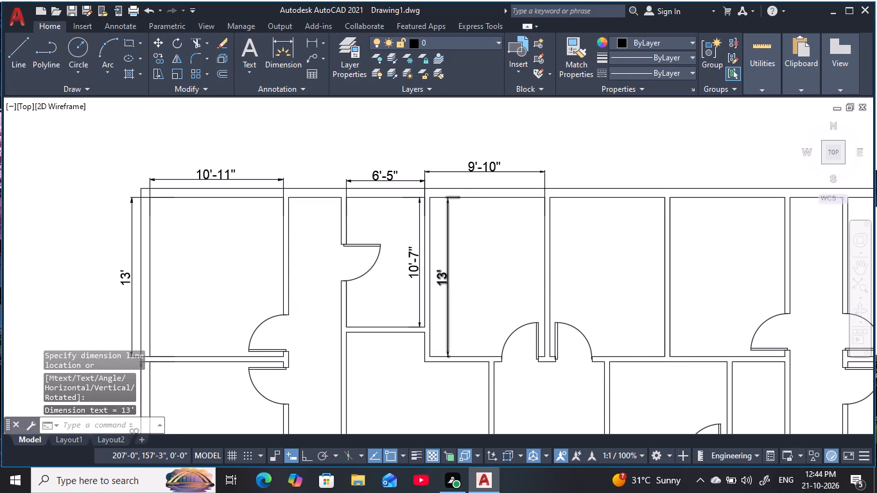
{"action": "middle_click_drag", "start_coordinate": [498, 285], "coordinate": [395, 304]}
{"action": "middle_click_drag", "start_coordinate": [399, 322], "coordinate": [476, 241]}
{"action": "key", "text": "space"}
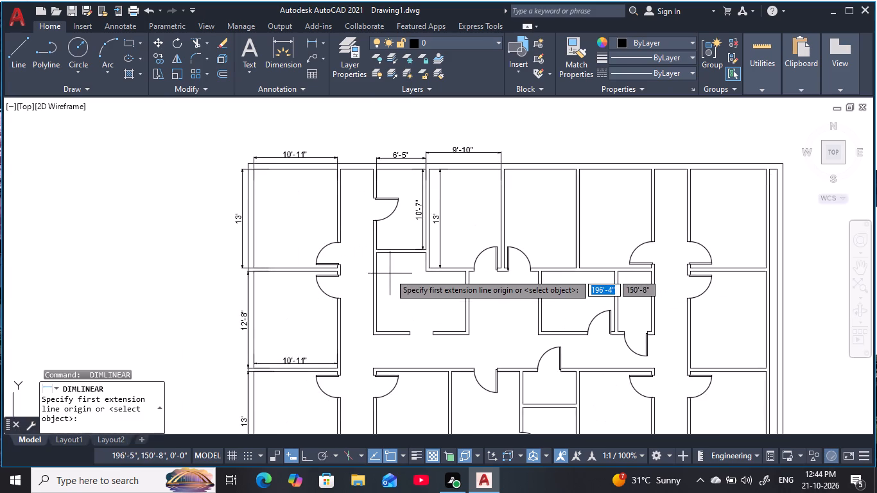
{"action": "scroll", "coordinate": [389, 273], "scroll_direction": "up", "scroll_amount": 2}
{"action": "left_click", "coordinate": [388, 227]}
{"action": "middle_click_drag", "start_coordinate": [390, 327], "coordinate": [378, 245]}
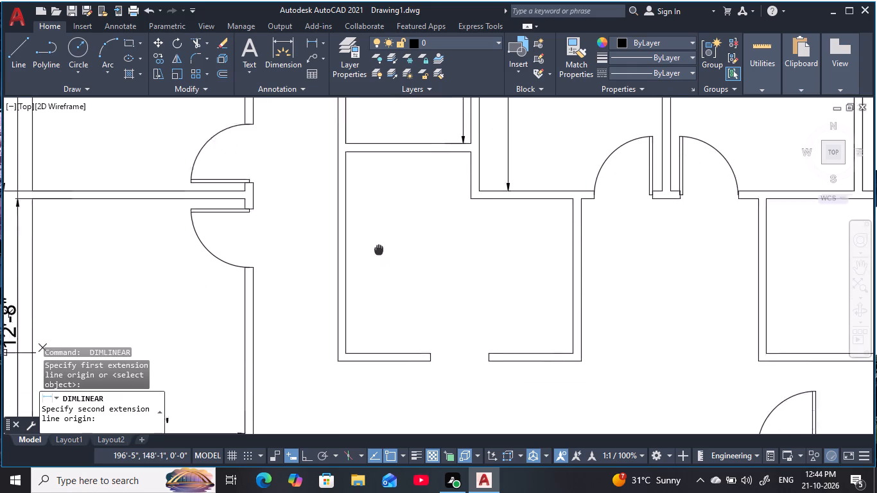
{"action": "middle_click_drag", "start_coordinate": [378, 245], "coordinate": [378, 243]}
{"action": "left_click", "coordinate": [372, 339]}
{"action": "left_click", "coordinate": [364, 329]}
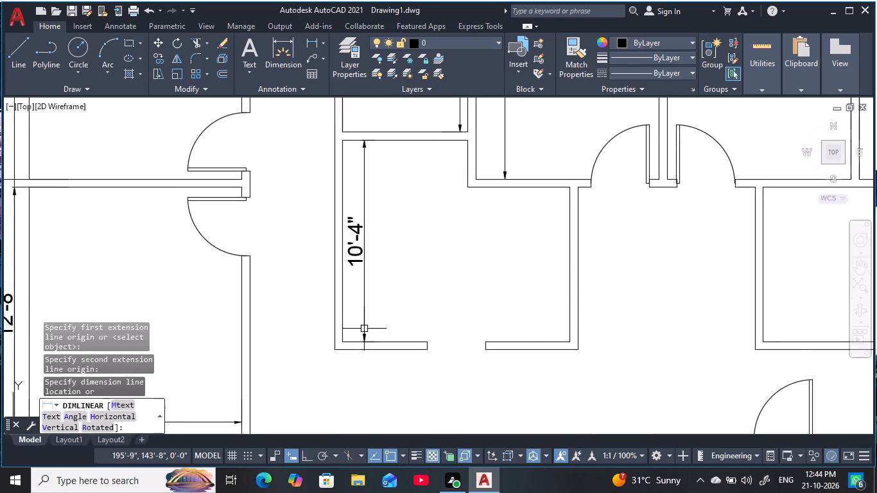
{"action": "key", "text": "space"}
{"action": "left_click", "coordinate": [343, 291]}
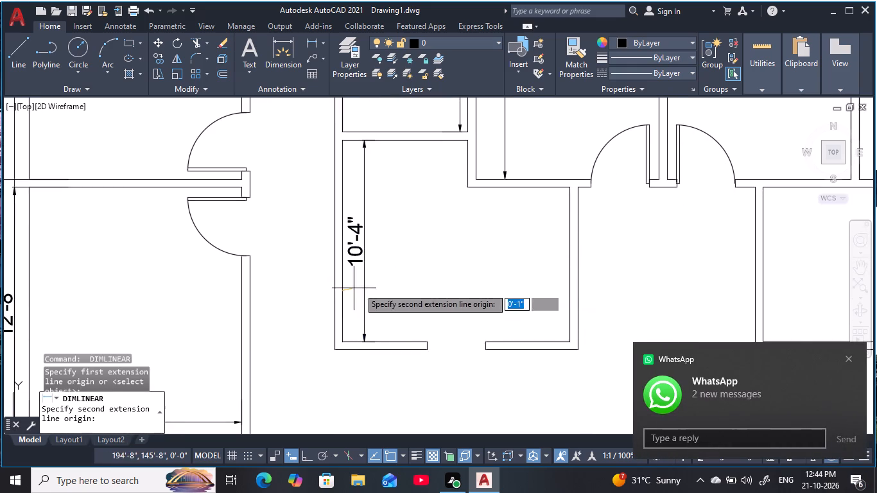
{"action": "left_click", "coordinate": [566, 297]}
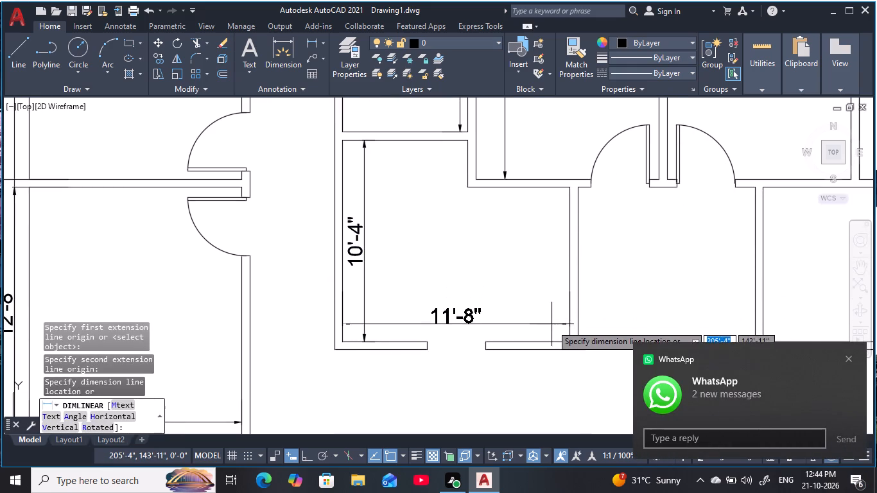
{"action": "left_click", "coordinate": [551, 325]}
Add linear dimensions for the bottom-row room right of the left corridor: interior height inside the left wall and interior width above the bottom wall.
{"action": "scroll", "coordinate": [544, 347], "scroll_direction": "down", "scroll_amount": 1}
{"action": "middle_click_drag", "start_coordinate": [543, 347], "coordinate": [510, 201]}
{"action": "scroll", "coordinate": [444, 266], "scroll_direction": "down", "scroll_amount": 1}
{"action": "middle_click_drag", "start_coordinate": [442, 272], "coordinate": [460, 247]}
{"action": "scroll", "coordinate": [451, 255], "scroll_direction": "up", "scroll_amount": 2}
{"action": "middle_click_drag", "start_coordinate": [451, 255], "coordinate": [457, 198]}
{"action": "key", "text": "space"}
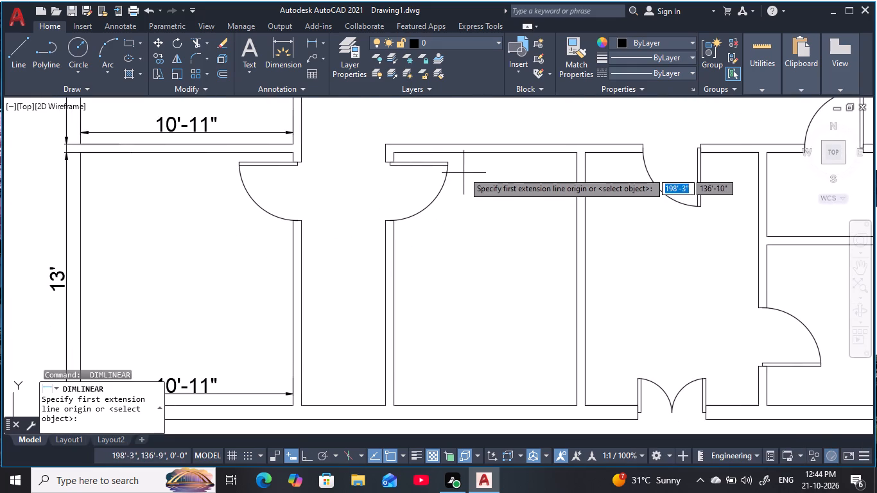
{"action": "left_click_drag", "start_coordinate": [468, 152], "coordinate": [468, 159]}
{"action": "left_click", "coordinate": [467, 404]}
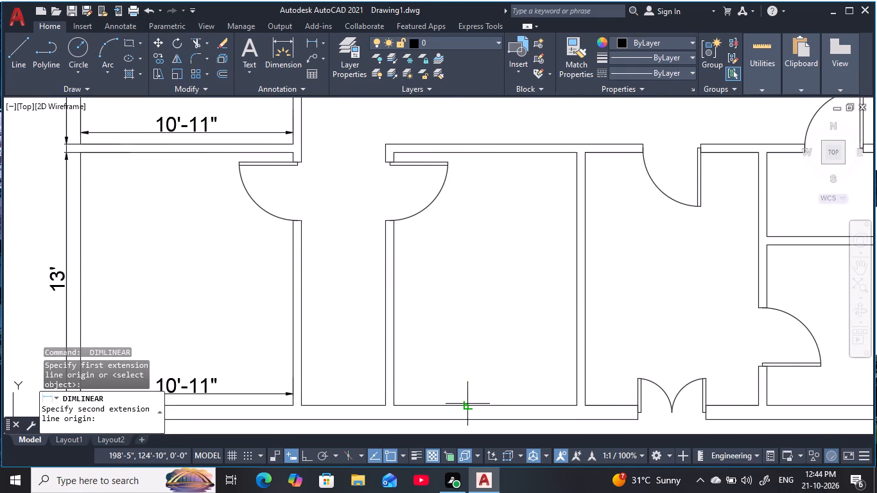
{"action": "left_click", "coordinate": [415, 374]}
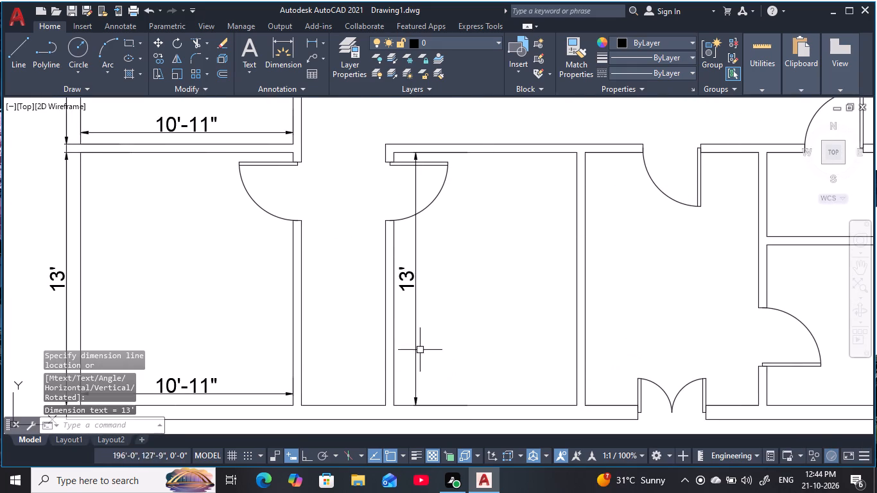
{"action": "key", "text": "space"}
{"action": "left_click", "coordinate": [393, 331]}
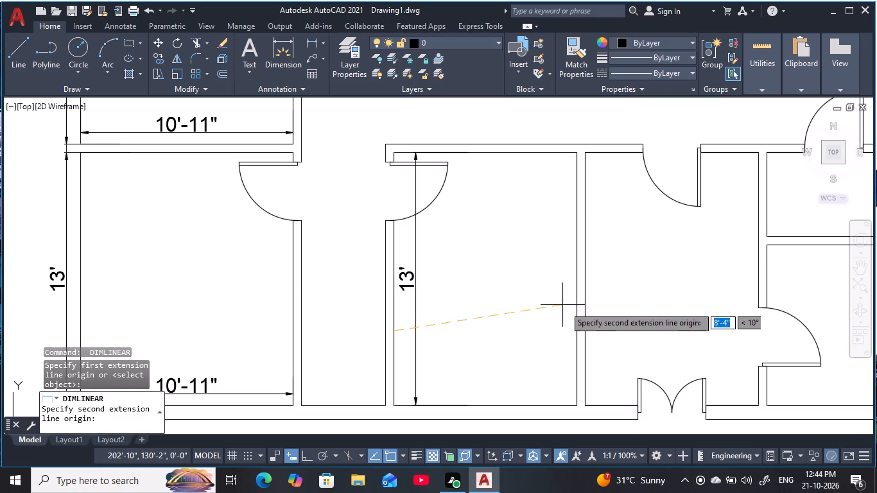
{"action": "left_click", "coordinate": [575, 330]}
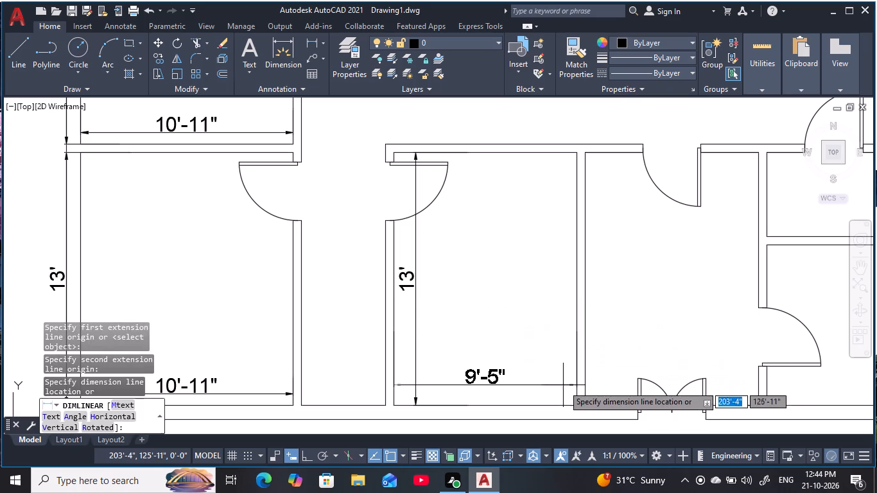
{"action": "left_click", "coordinate": [564, 393]}
Add linear dimensions for the double-door entrance room: interior height just inside the left wall and interior width just below the upper door swing.
{"action": "middle_click_drag", "start_coordinate": [530, 286], "coordinate": [414, 281]}
{"action": "key", "text": "space"}
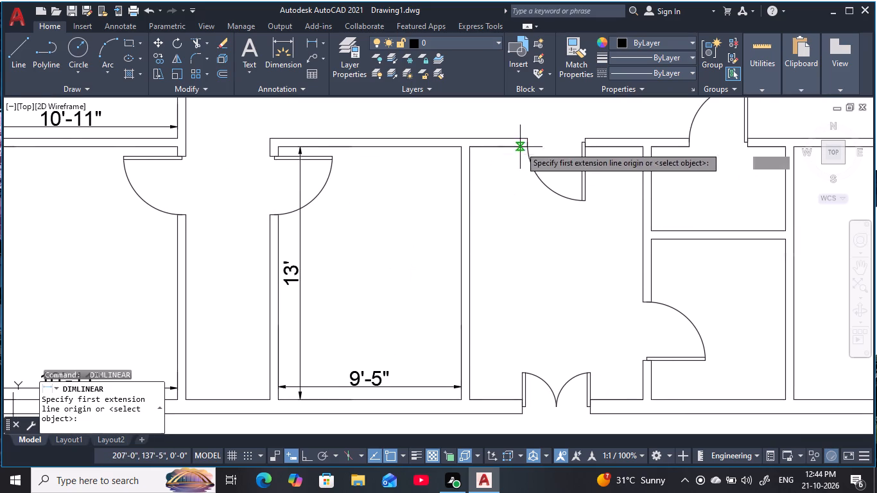
{"action": "left_click", "coordinate": [507, 146]}
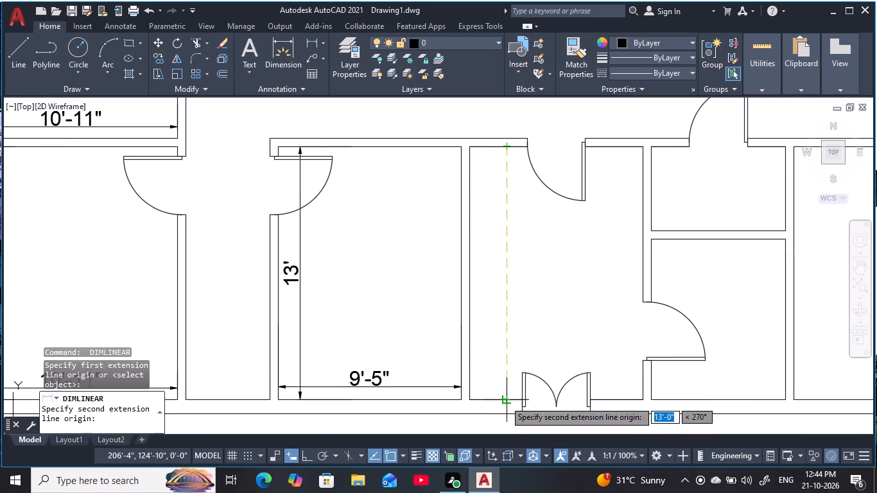
{"action": "left_click", "coordinate": [505, 401]}
{"action": "left_click", "coordinate": [488, 388]}
{"action": "key", "text": "space"}
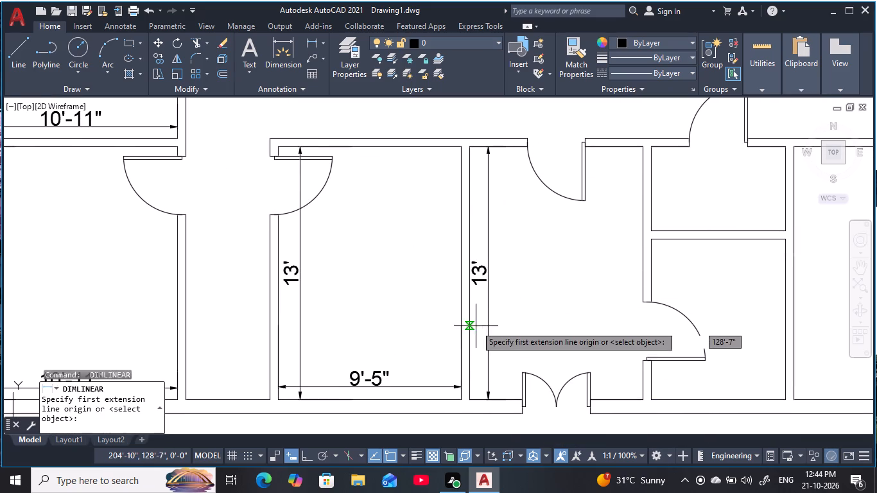
{"action": "left_click", "coordinate": [472, 317]}
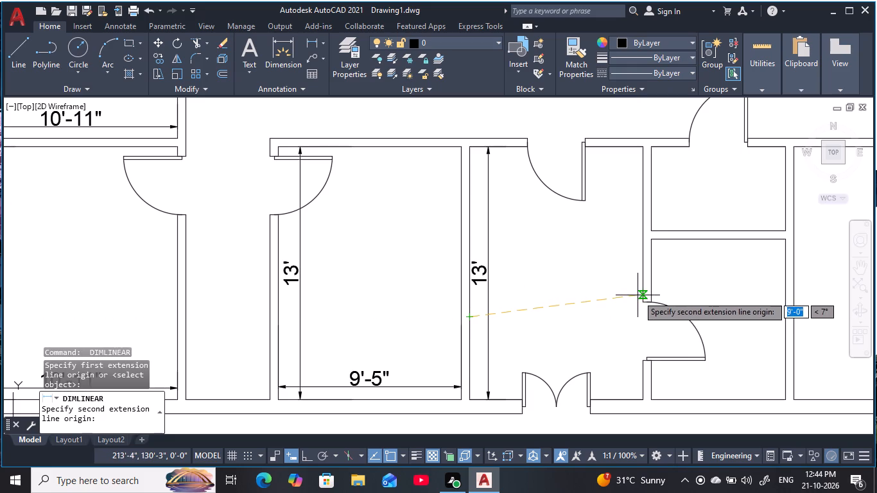
{"action": "left_click", "coordinate": [639, 295]}
{"action": "left_click", "coordinate": [618, 216]}
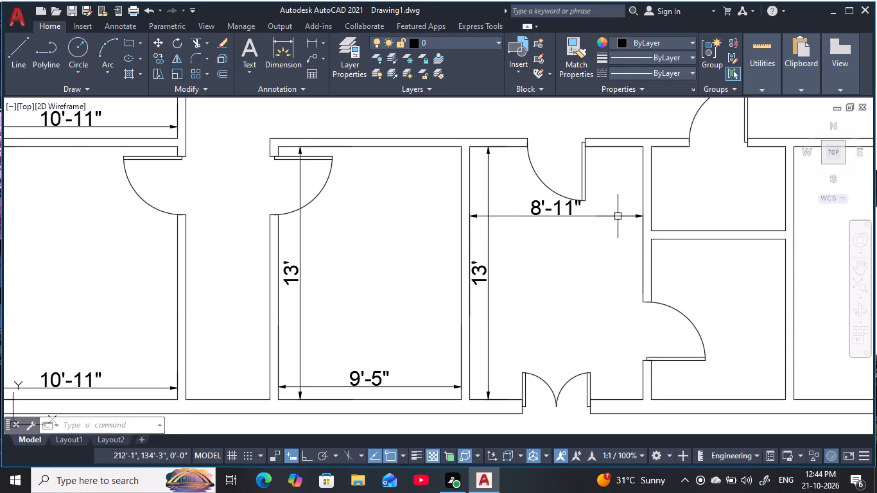
Add linear dimensions for the bottom-row room right of the two small stacked rooms: interior width above the bottom wall and interior height inside the right wall.
{"action": "middle_click_drag", "start_coordinate": [595, 294], "coordinate": [364, 287]}
{"action": "key", "text": "space"}
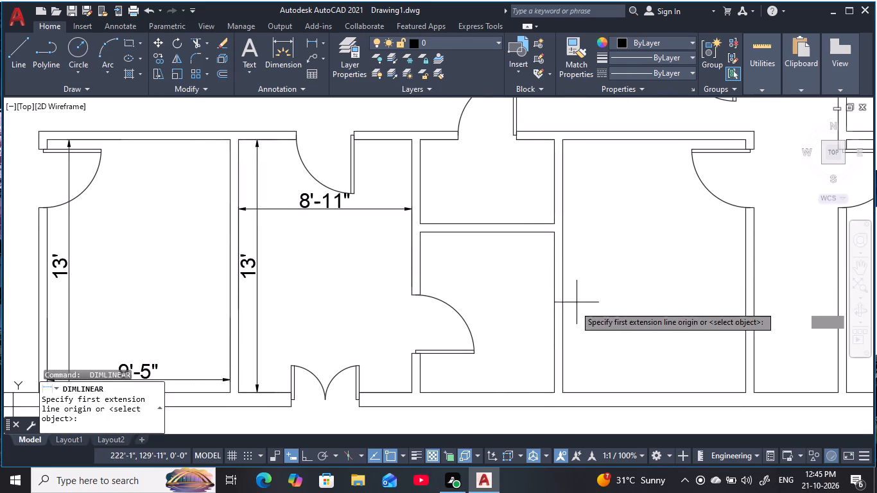
{"action": "left_click", "coordinate": [566, 338]}
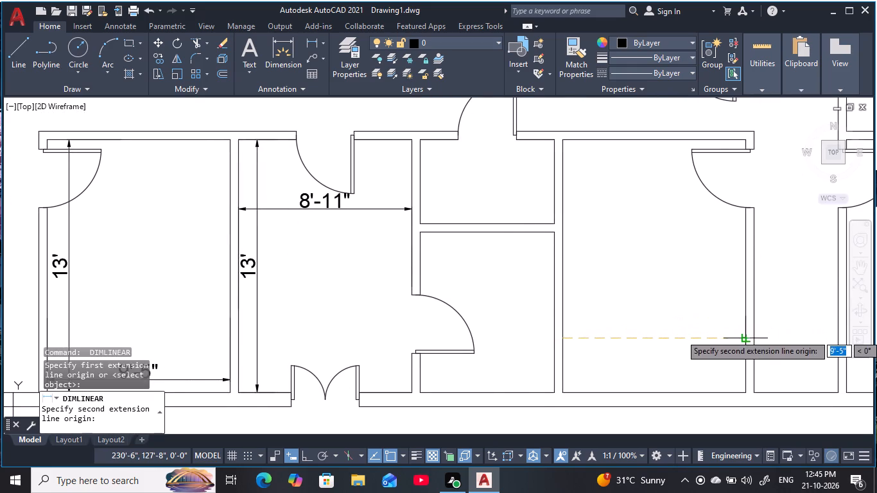
{"action": "left_click", "coordinate": [743, 334]}
{"action": "left_click", "coordinate": [738, 381]}
{"action": "key", "text": "space"}
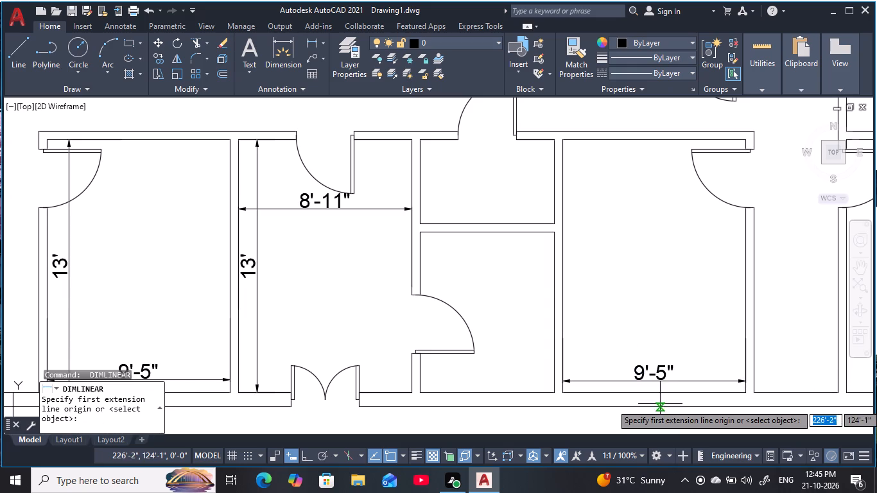
{"action": "left_click", "coordinate": [656, 395]}
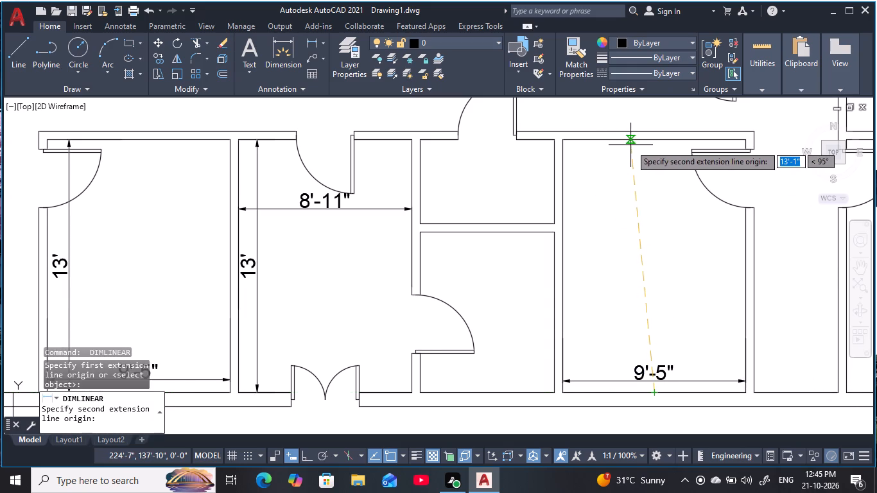
{"action": "left_click", "coordinate": [630, 145]}
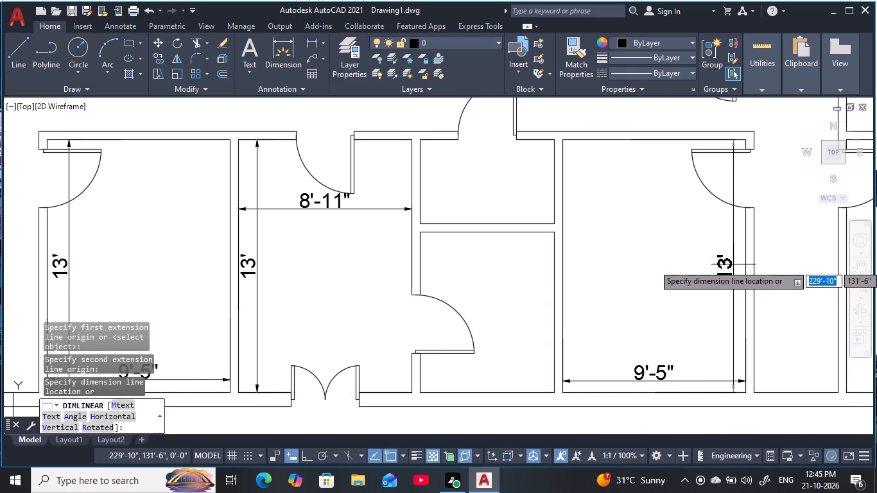
{"action": "left_click", "coordinate": [734, 270]}
Add linear dimensions for the upper of the two small stacked rooms: interior height inside the right wall and interior width above the dividing wall.
{"action": "middle_click_drag", "start_coordinate": [649, 270], "coordinate": [687, 265]}
{"action": "key", "text": "space"}
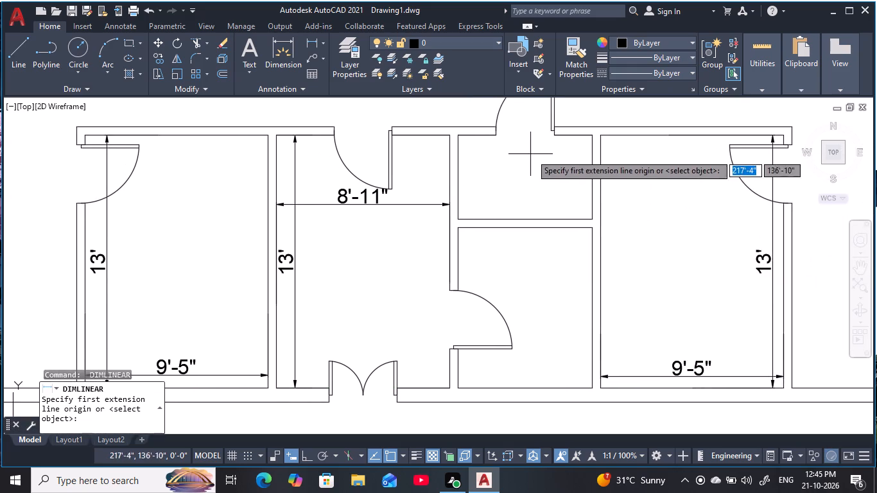
{"action": "left_click", "coordinate": [569, 137]}
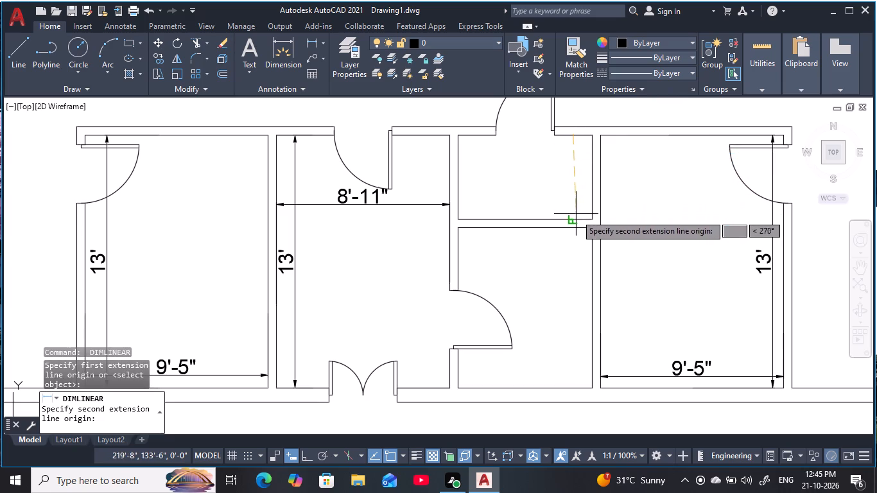
{"action": "left_click", "coordinate": [575, 216]}
{"action": "left_click", "coordinate": [584, 218]}
{"action": "key", "text": "space"}
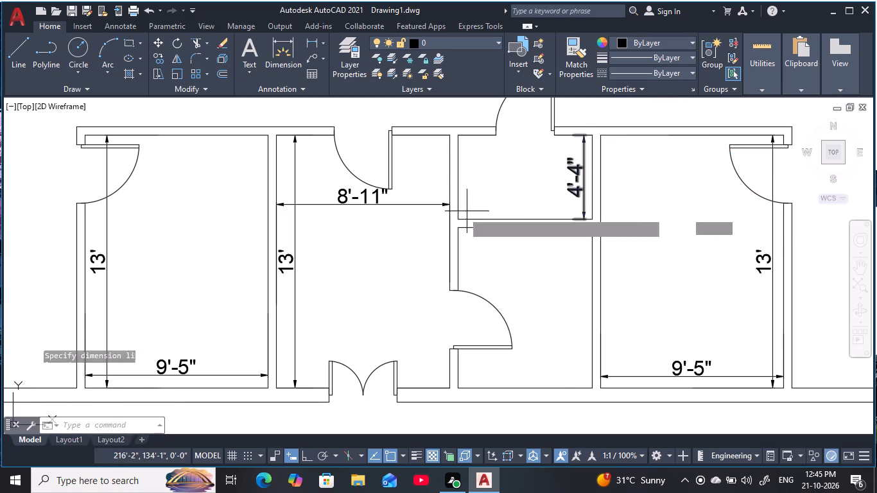
{"action": "left_click", "coordinate": [458, 209]}
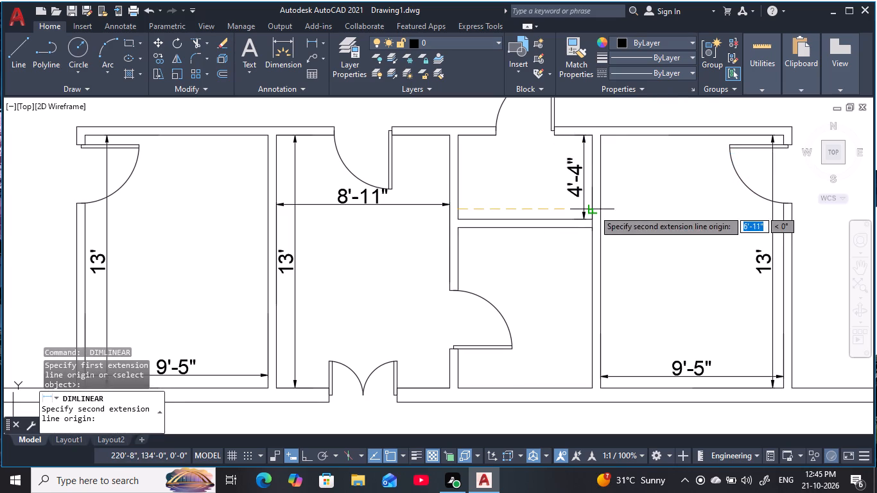
{"action": "left_click", "coordinate": [594, 210]}
{"action": "left_click", "coordinate": [596, 214]}
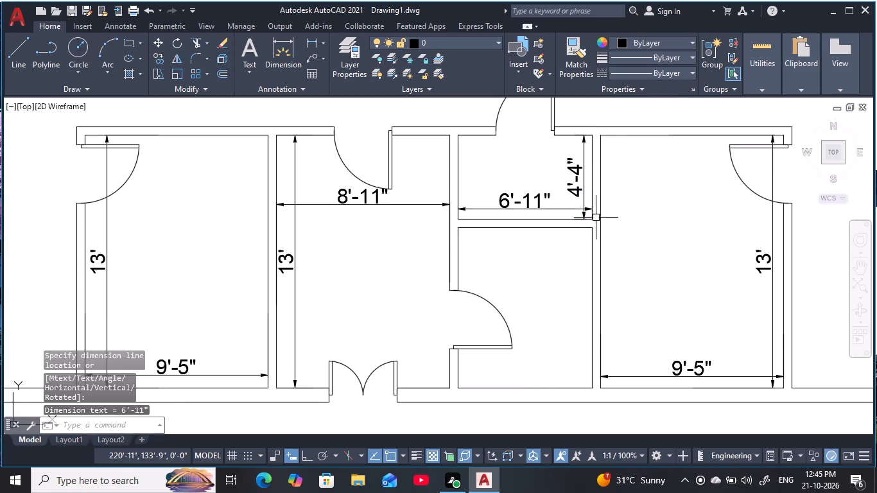
Add linear dimensions for the lower small stacked room: interior height inside the right wall and interior width below the dividing wall.
{"action": "middle_click_drag", "start_coordinate": [568, 263], "coordinate": [565, 245]}
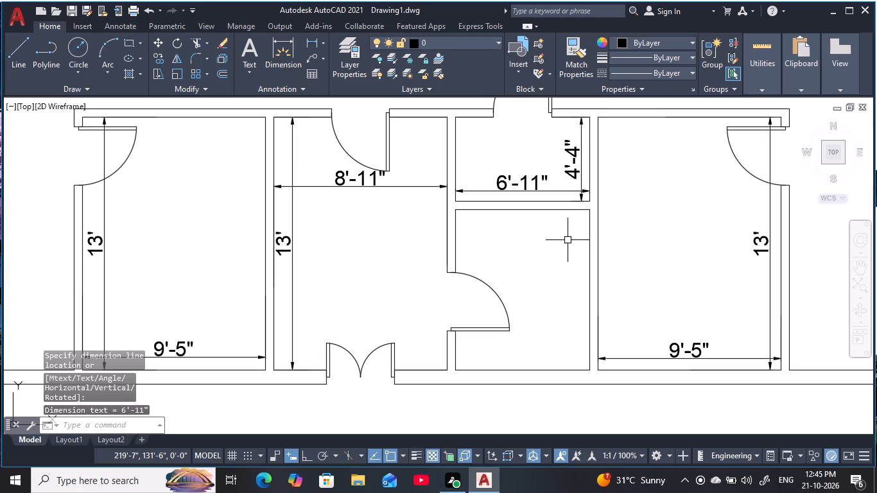
{"action": "key", "text": "space"}
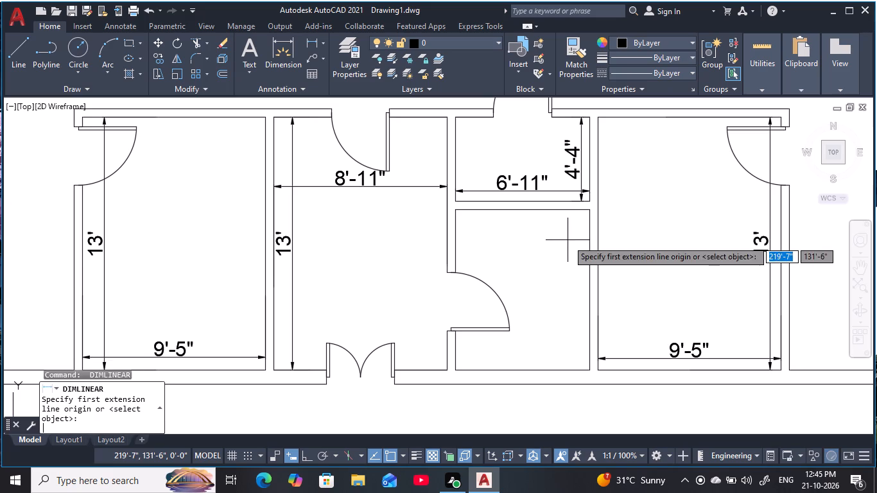
{"action": "left_click", "coordinate": [588, 210]}
{"action": "left_click", "coordinate": [589, 374]}
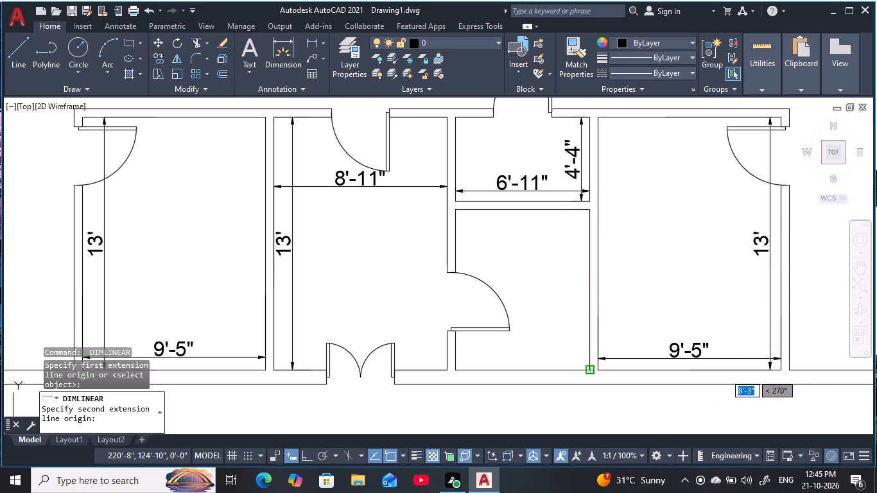
{"action": "left_click", "coordinate": [582, 368]}
{"action": "key", "text": "space"}
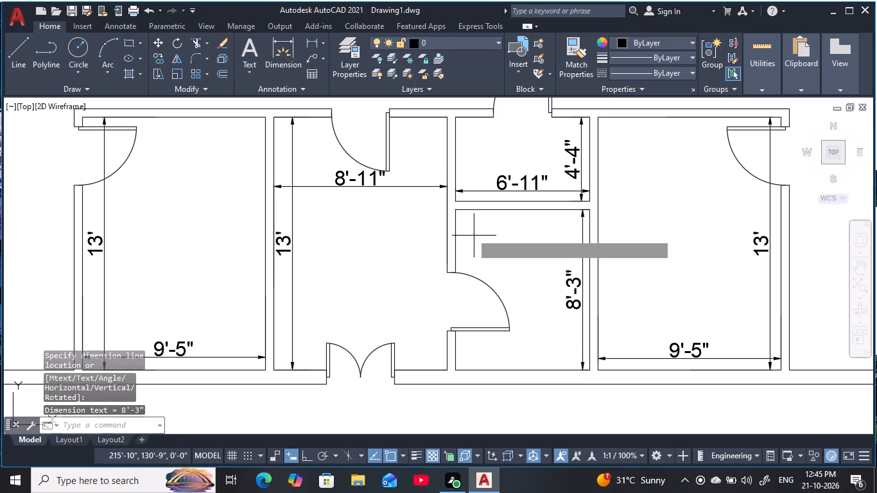
{"action": "left_click", "coordinate": [454, 212]}
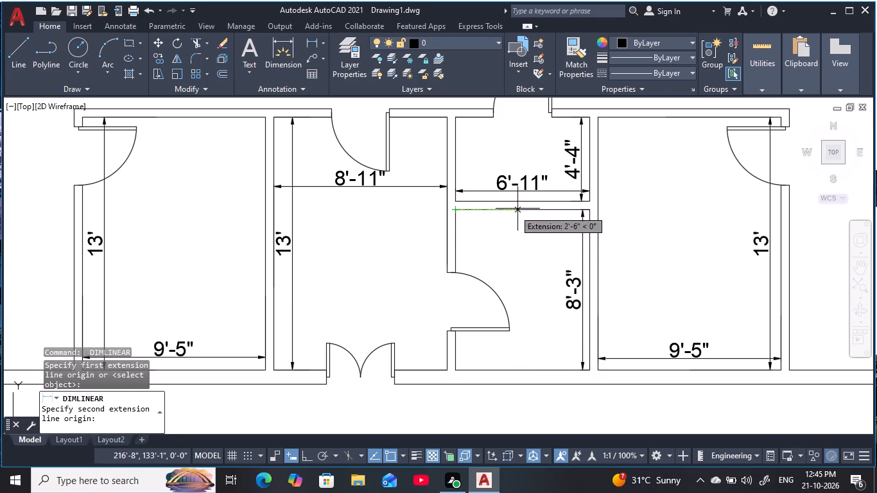
{"action": "left_click", "coordinate": [590, 211]}
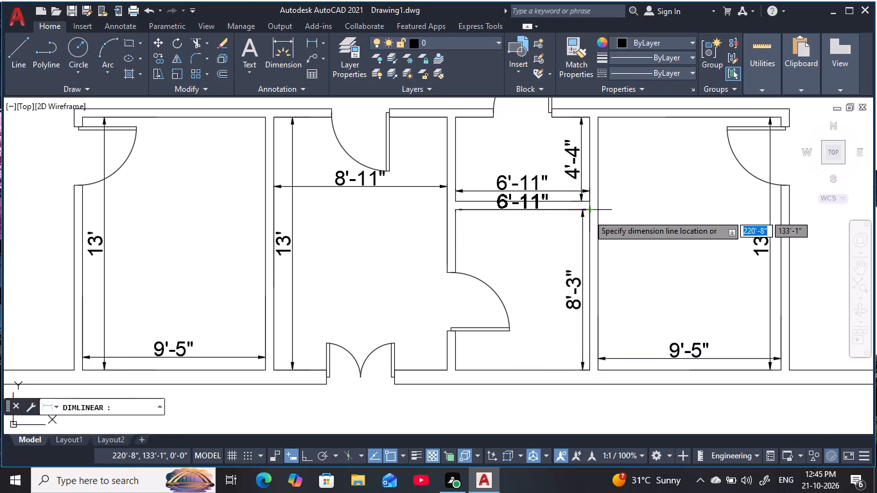
{"action": "left_click", "coordinate": [584, 229]}
Add a linear dimension for the interior width of the bottom-right corner room, just above its bottom wall.
{"action": "middle_click_drag", "start_coordinate": [541, 284], "coordinate": [516, 388]}
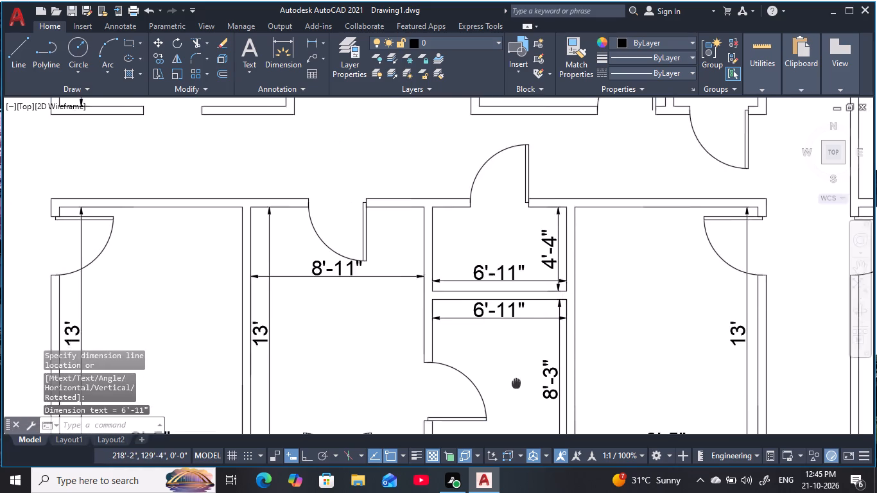
{"action": "middle_click_drag", "start_coordinate": [516, 388], "coordinate": [517, 391]}
{"action": "scroll", "coordinate": [539, 345], "scroll_direction": "down", "scroll_amount": 2}
{"action": "middle_click_drag", "start_coordinate": [555, 313], "coordinate": [354, 261]}
{"action": "scroll", "coordinate": [492, 277], "scroll_direction": "up", "scroll_amount": 2}
{"action": "middle_click_drag", "start_coordinate": [492, 277], "coordinate": [491, 277]}
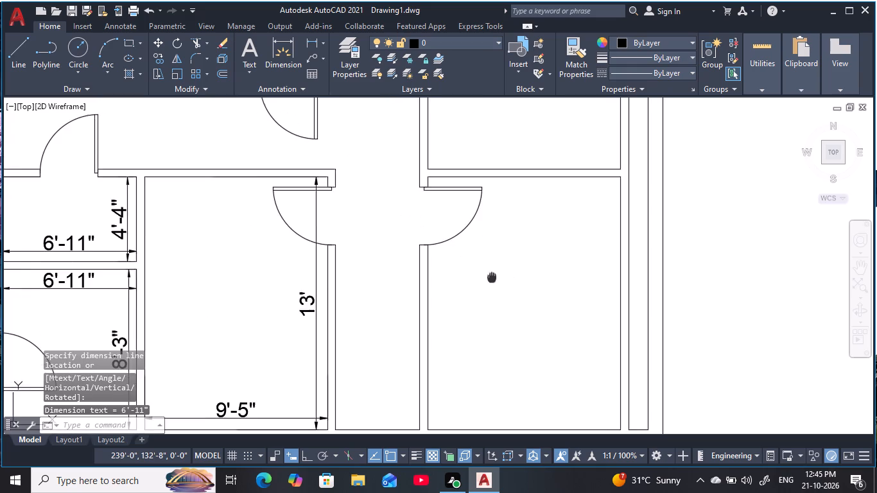
{"action": "middle_click_drag", "start_coordinate": [491, 277], "coordinate": [473, 265]}
{"action": "key", "text": "space"}
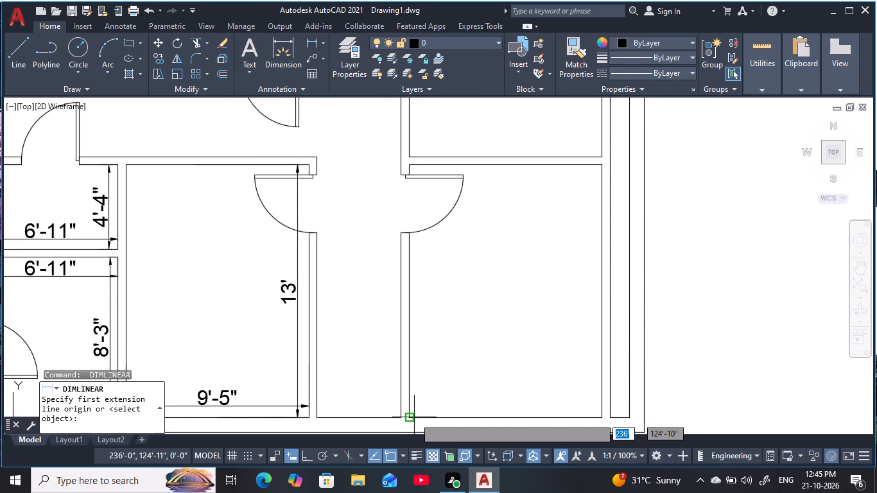
{"action": "left_click", "coordinate": [412, 417]}
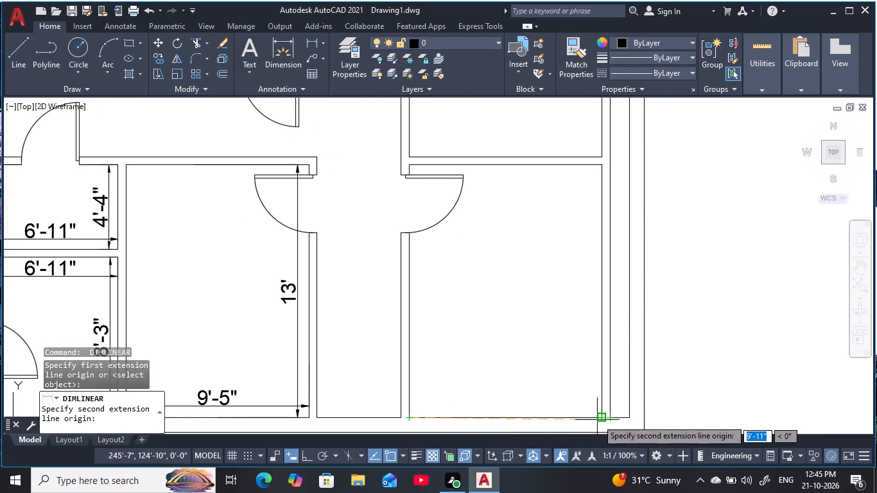
{"action": "left_click", "coordinate": [598, 416]}
{"action": "left_click", "coordinate": [607, 410]}
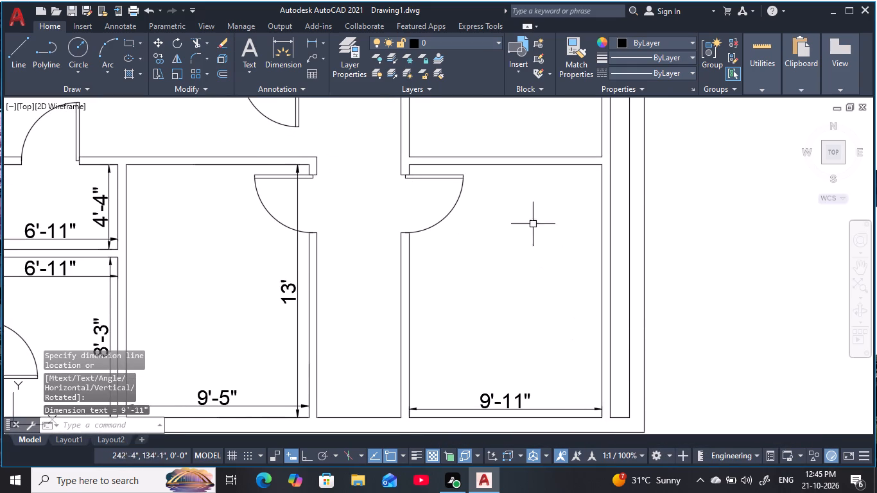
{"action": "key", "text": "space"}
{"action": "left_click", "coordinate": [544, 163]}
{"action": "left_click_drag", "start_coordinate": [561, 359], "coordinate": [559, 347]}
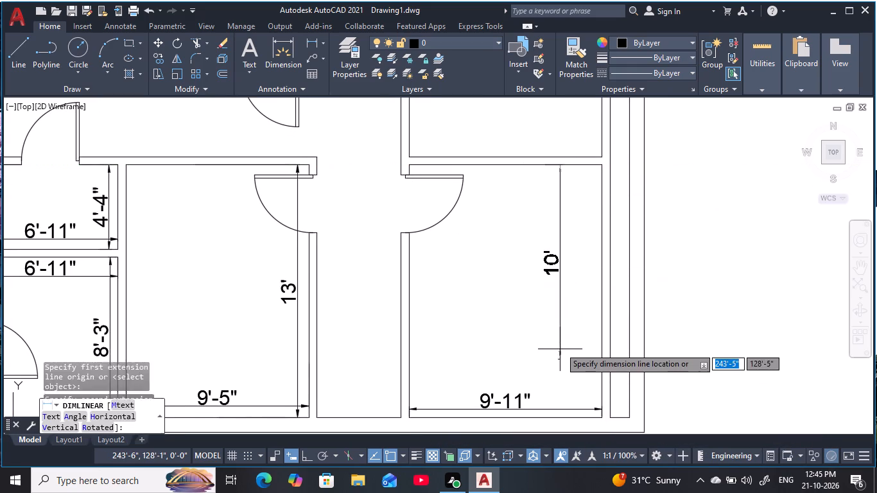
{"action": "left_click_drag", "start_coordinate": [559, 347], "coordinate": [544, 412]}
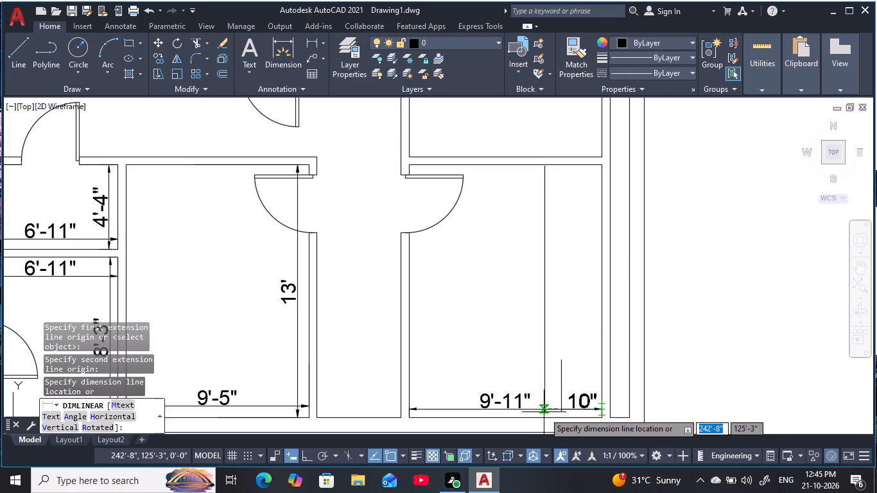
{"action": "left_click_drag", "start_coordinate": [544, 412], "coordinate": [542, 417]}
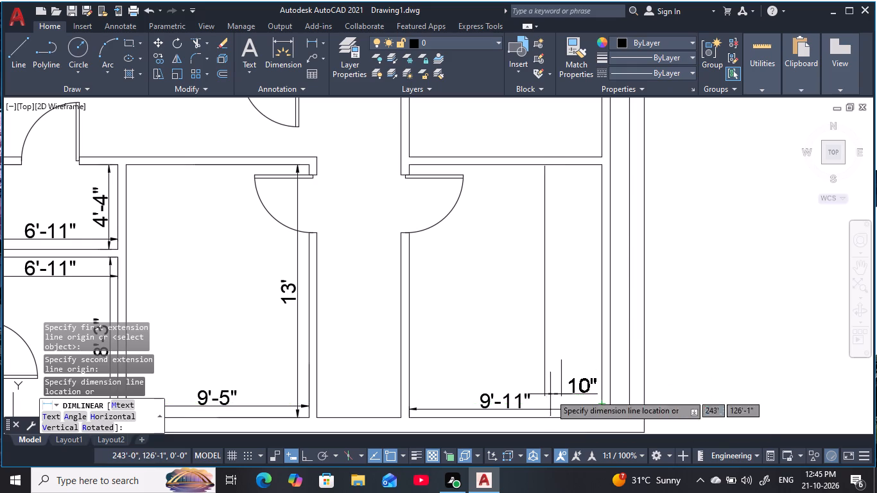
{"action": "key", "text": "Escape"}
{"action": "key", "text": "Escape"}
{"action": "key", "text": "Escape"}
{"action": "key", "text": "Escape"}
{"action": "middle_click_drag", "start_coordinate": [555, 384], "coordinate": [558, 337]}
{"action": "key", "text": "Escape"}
Add a linear dimension for the interior height of the bottom-right corner room, just inside its right wall.
{"action": "key", "text": "space"}
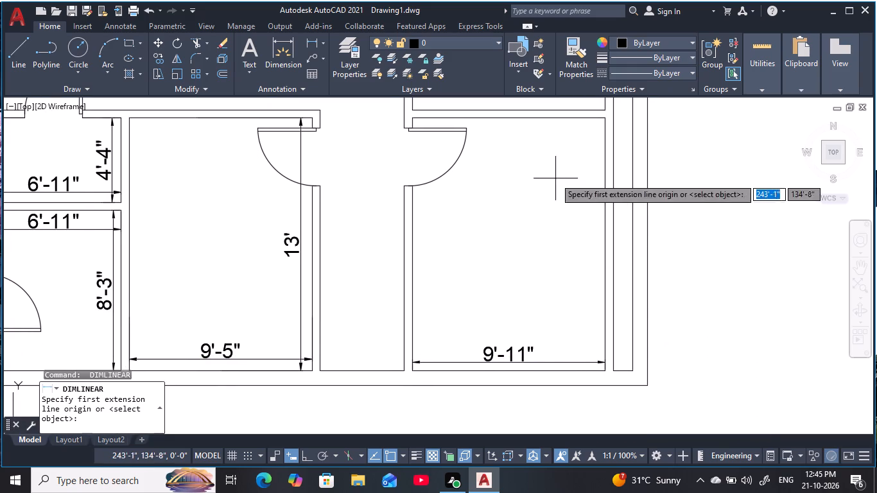
{"action": "left_click", "coordinate": [606, 119]}
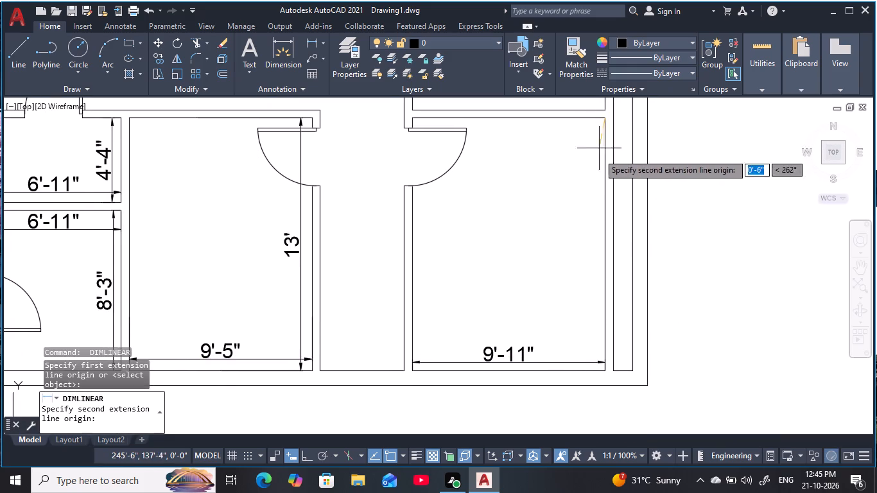
{"action": "left_click", "coordinate": [603, 373]}
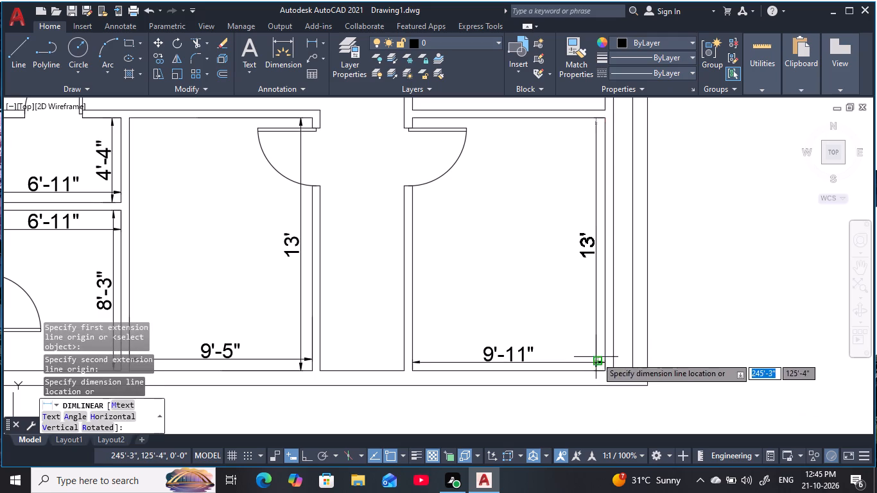
{"action": "left_click", "coordinate": [597, 358]}
Add linear dimensions for the right-column room above the bottom-right corner room: interior height inside the right wall and interior width above the lower wall.
{"action": "middle_click_drag", "start_coordinate": [542, 248], "coordinate": [529, 414]}
{"action": "scroll", "coordinate": [530, 307], "scroll_direction": "down", "scroll_amount": 1}
{"action": "middle_click_drag", "start_coordinate": [528, 315], "coordinate": [517, 399]}
{"action": "key", "text": "space"}
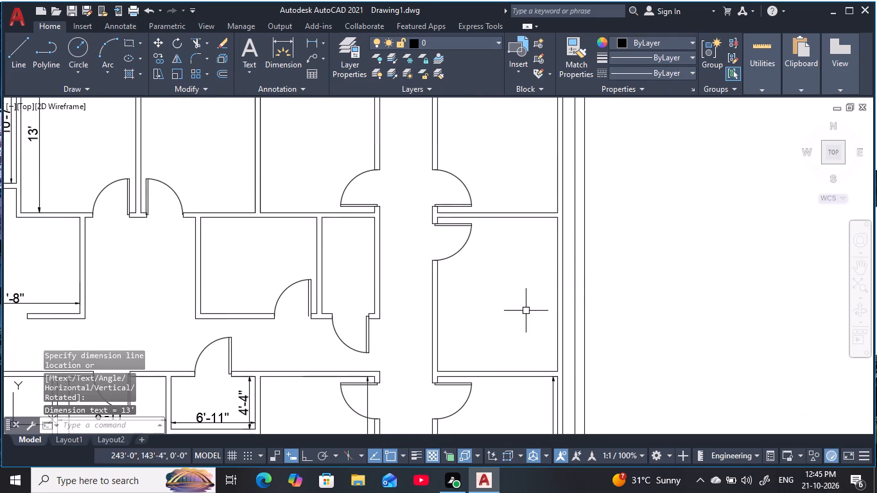
{"action": "left_click", "coordinate": [559, 221]}
{"action": "left_click", "coordinate": [559, 372]}
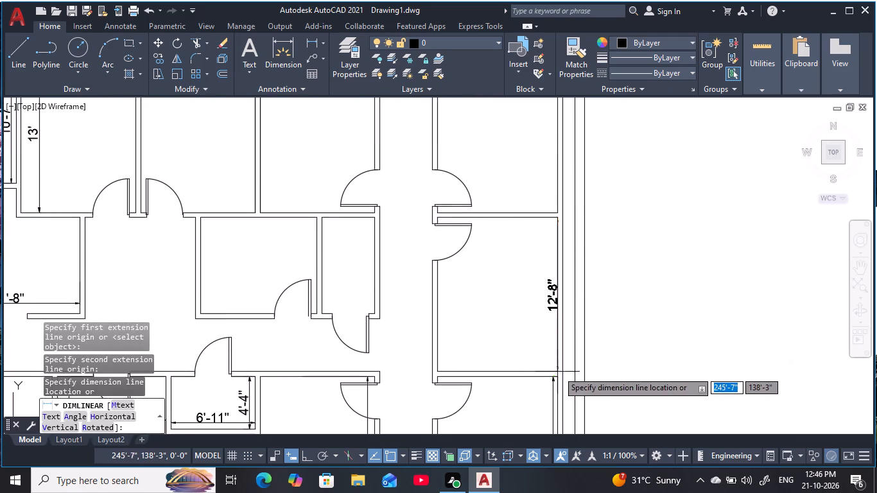
{"action": "left_click", "coordinate": [551, 367]}
{"action": "key", "text": "space"}
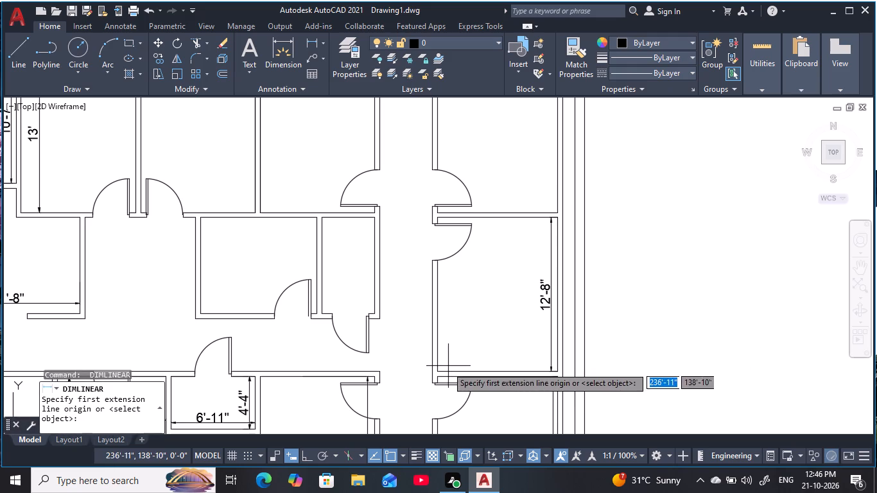
{"action": "left_click", "coordinate": [437, 372]}
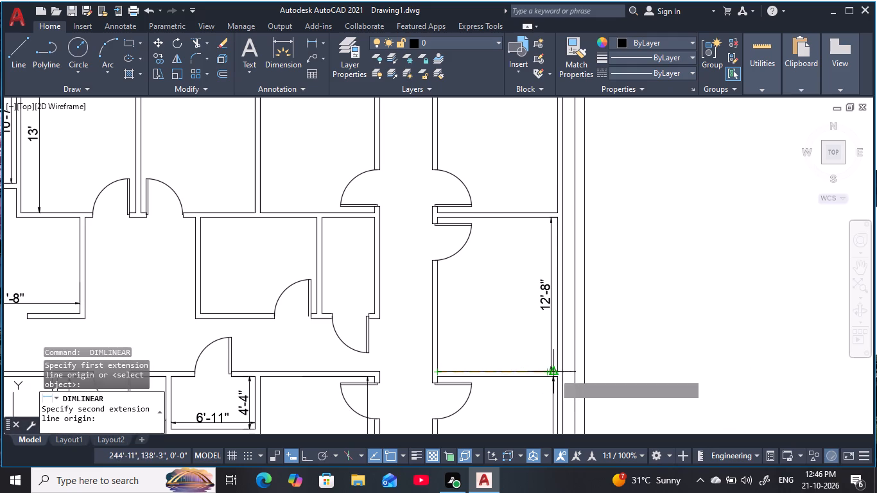
{"action": "scroll", "coordinate": [557, 373], "scroll_direction": "up", "scroll_amount": 3}
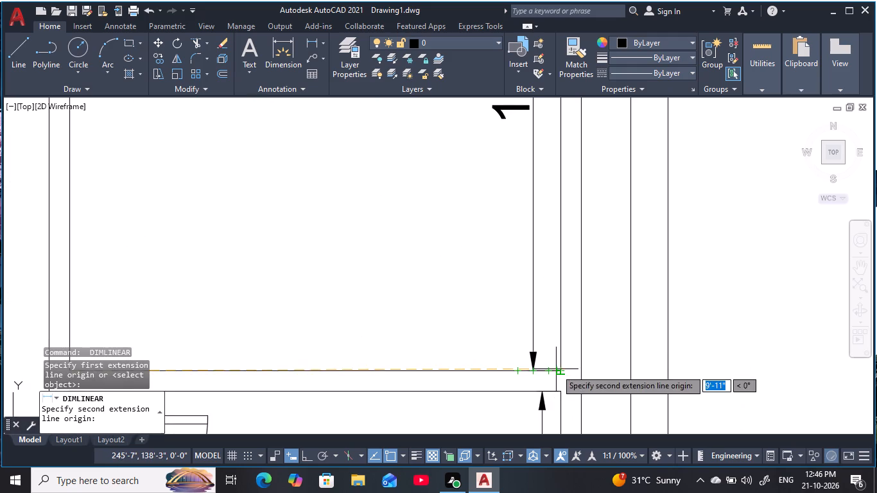
{"action": "left_click", "coordinate": [562, 371]}
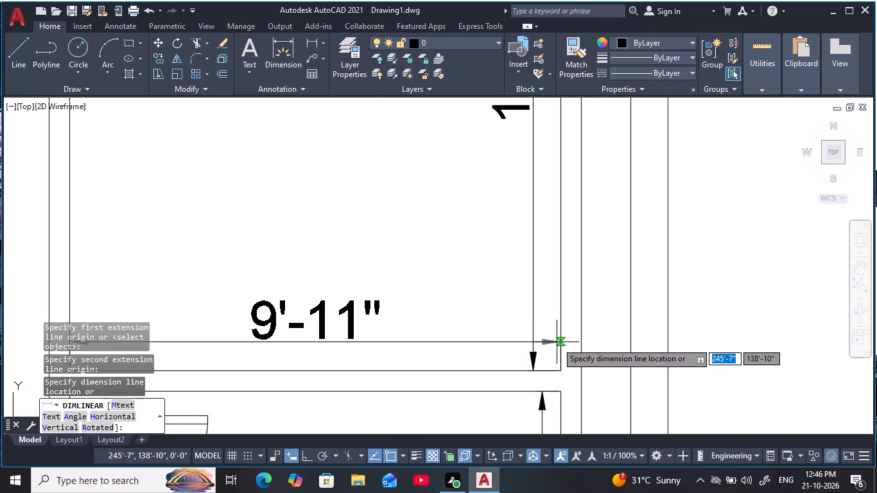
{"action": "left_click", "coordinate": [557, 343]}
Add linear dimensions for the top-right corner room: interior height just inside the right wall and interior width just below the top wall.
{"action": "scroll", "coordinate": [469, 291], "scroll_direction": "down", "scroll_amount": 3}
{"action": "middle_click_drag", "start_coordinate": [465, 289], "coordinate": [513, 406]}
{"action": "middle_click_drag", "start_coordinate": [489, 321], "coordinate": [473, 382]}
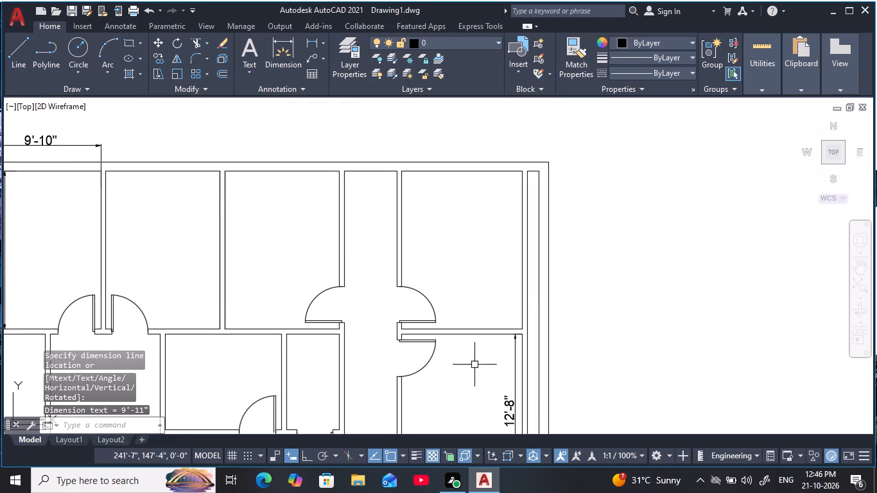
{"action": "middle_click_drag", "start_coordinate": [465, 246], "coordinate": [471, 275]}
{"action": "scroll", "coordinate": [466, 246], "scroll_direction": "up", "scroll_amount": 1}
{"action": "key", "text": "space"}
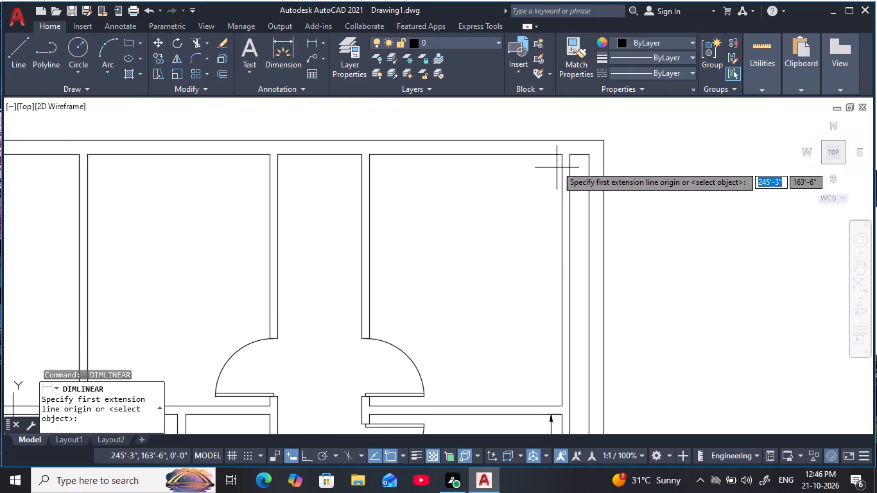
{"action": "left_click", "coordinate": [563, 153]}
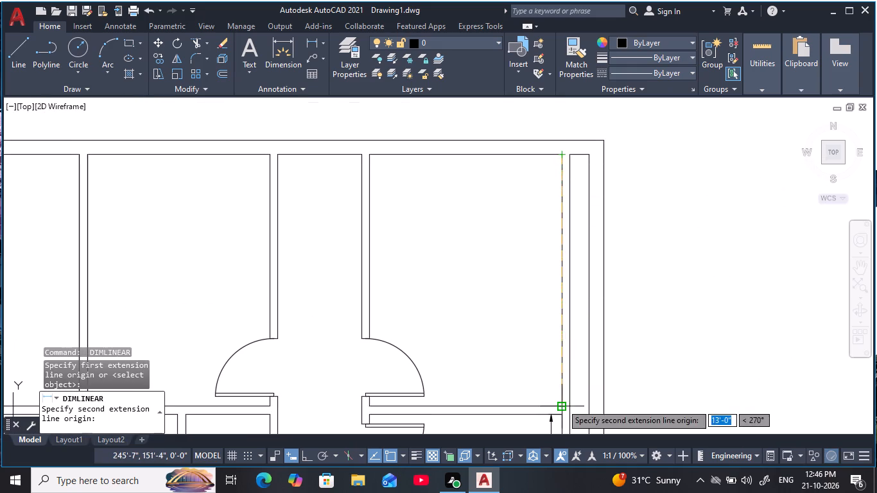
{"action": "left_click", "coordinate": [562, 404]}
{"action": "left_click", "coordinate": [544, 379]}
{"action": "key", "text": "space"}
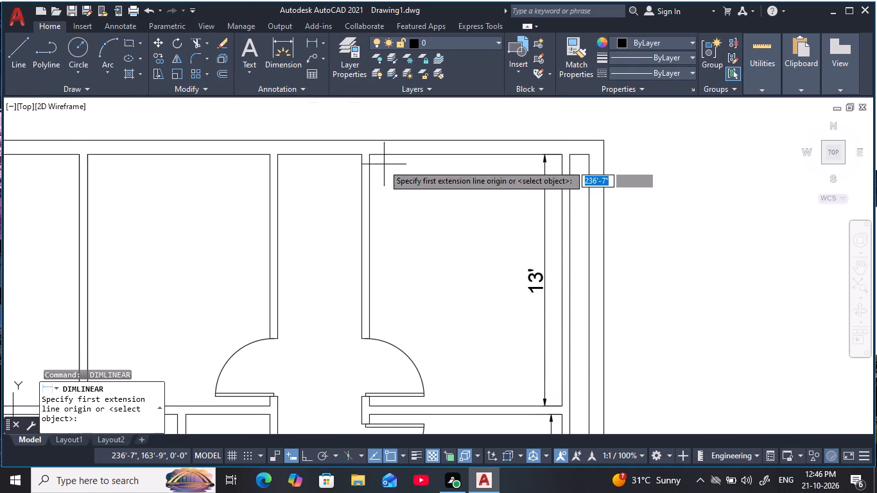
{"action": "left_click", "coordinate": [367, 155]}
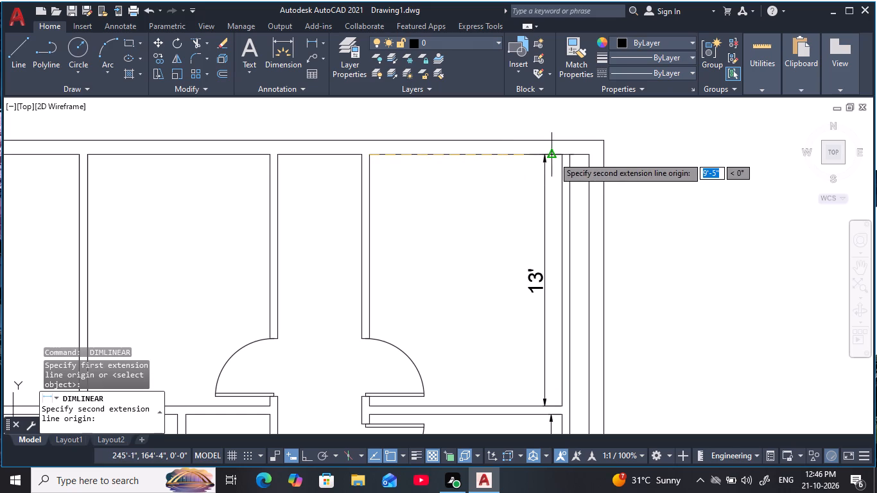
{"action": "left_click", "coordinate": [560, 155]}
{"action": "left_click", "coordinate": [558, 179]}
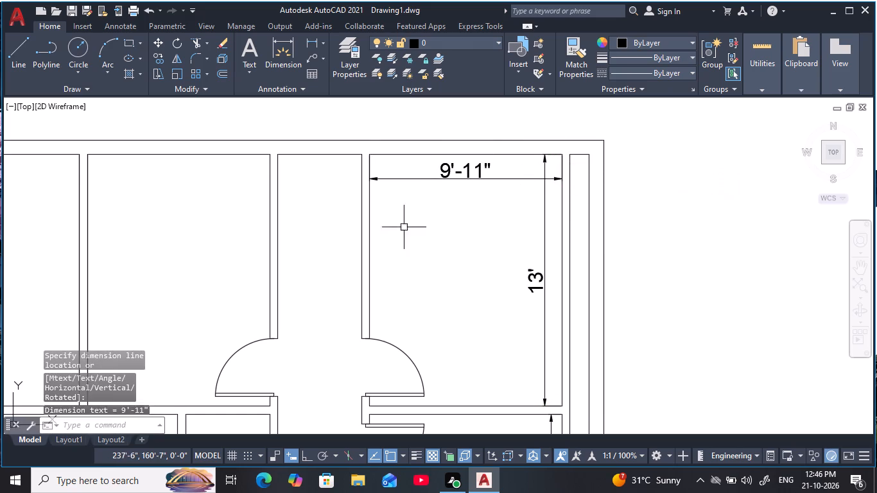
Add linear dimensions for the top-row room just left of the right corridor: interior height inside its left wall and interior width below the top wall.
{"action": "middle_click_drag", "start_coordinate": [388, 243], "coordinate": [559, 201]}
{"action": "scroll", "coordinate": [596, 191], "scroll_direction": "down", "scroll_amount": 1}
{"action": "middle_click_drag", "start_coordinate": [527, 202], "coordinate": [569, 252]}
{"action": "key", "text": "space"}
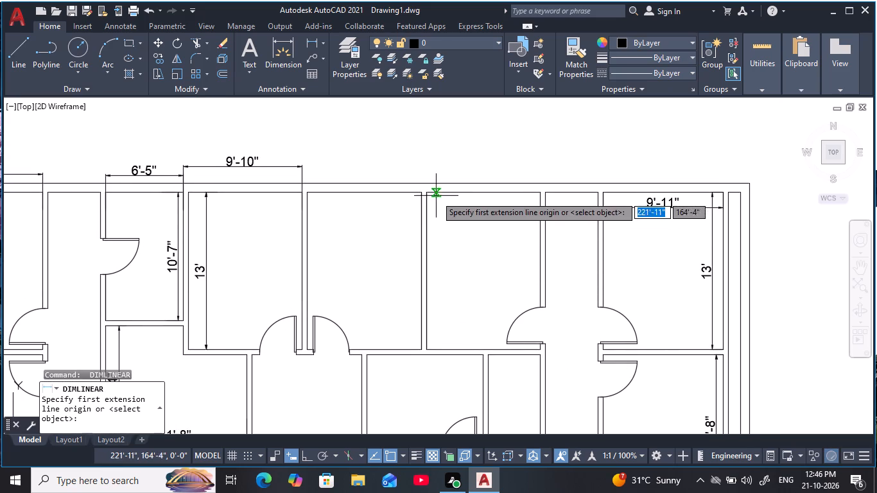
{"action": "left_click", "coordinate": [428, 196]}
{"action": "left_click", "coordinate": [426, 350]}
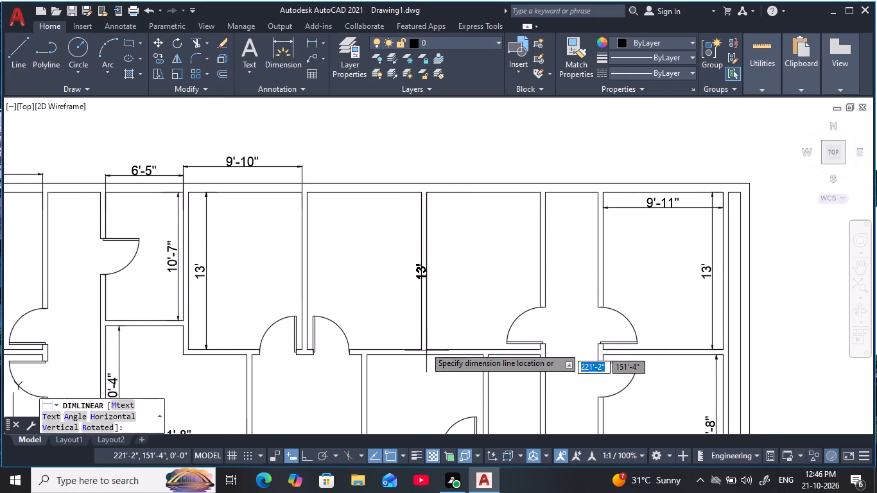
{"action": "left_click", "coordinate": [439, 341]}
{"action": "key", "text": "space"}
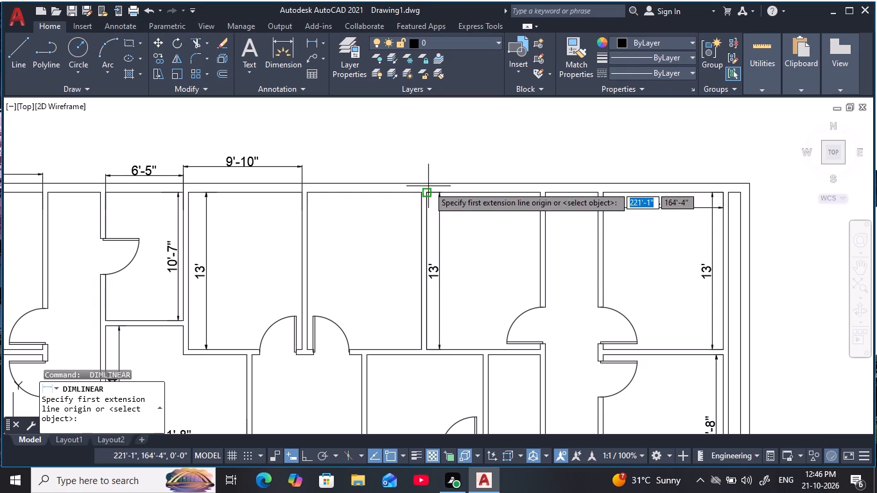
{"action": "left_click", "coordinate": [428, 196]}
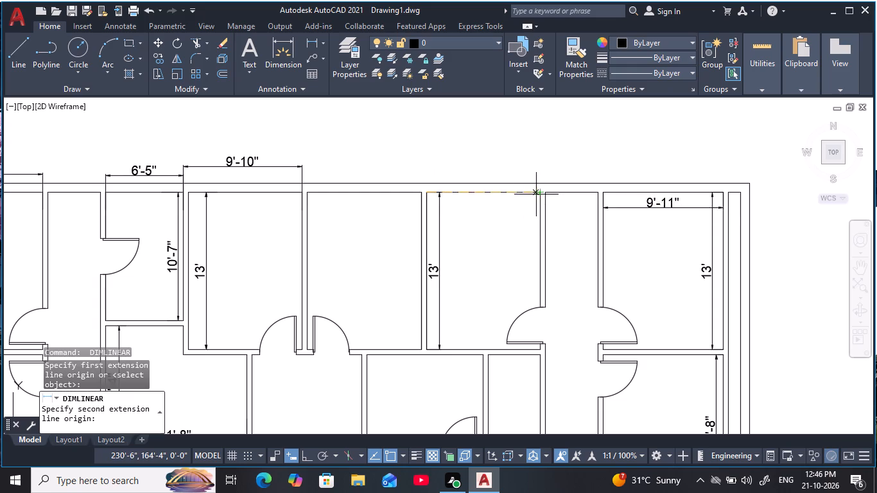
{"action": "left_click", "coordinate": [539, 195]}
{"action": "left_click", "coordinate": [539, 207]}
Dimension the remaining undimensioned top-row room: interior width above the outer top wall and interior height just inside its right wall.
{"action": "middle_click_drag", "start_coordinate": [468, 248], "coordinate": [539, 239]}
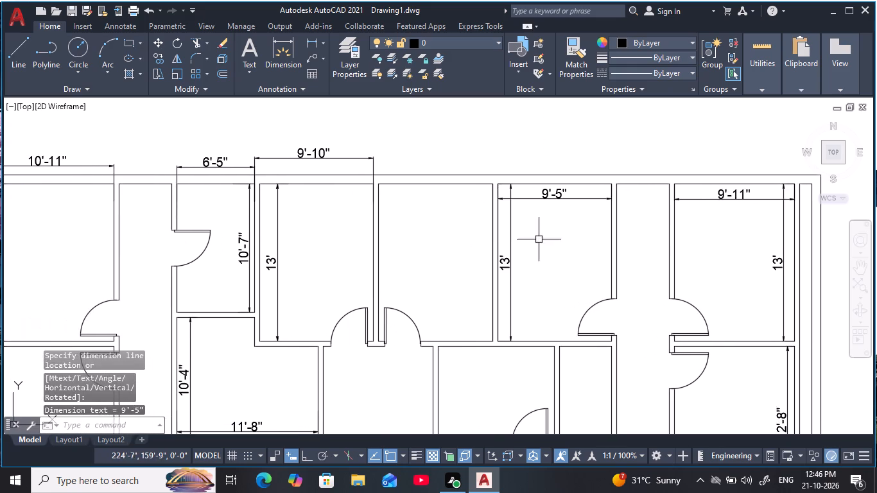
{"action": "key", "text": "space"}
{"action": "left_click", "coordinate": [381, 184]}
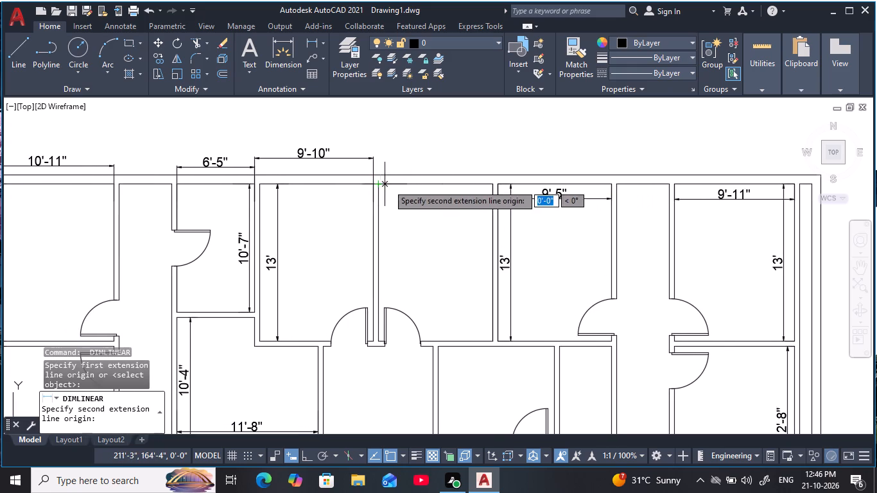
{"action": "left_click", "coordinate": [495, 186]}
{"action": "left_click", "coordinate": [501, 160]}
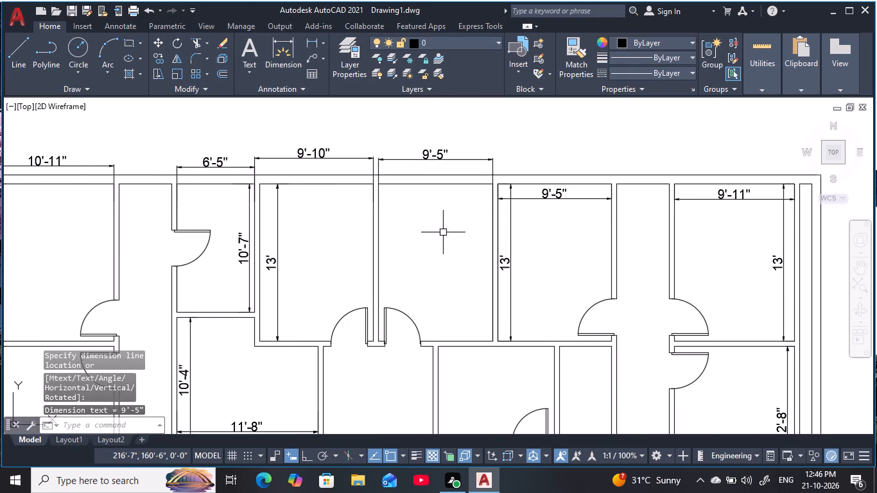
{"action": "middle_click_drag", "start_coordinate": [445, 236], "coordinate": [479, 217]}
{"action": "key", "text": "space"}
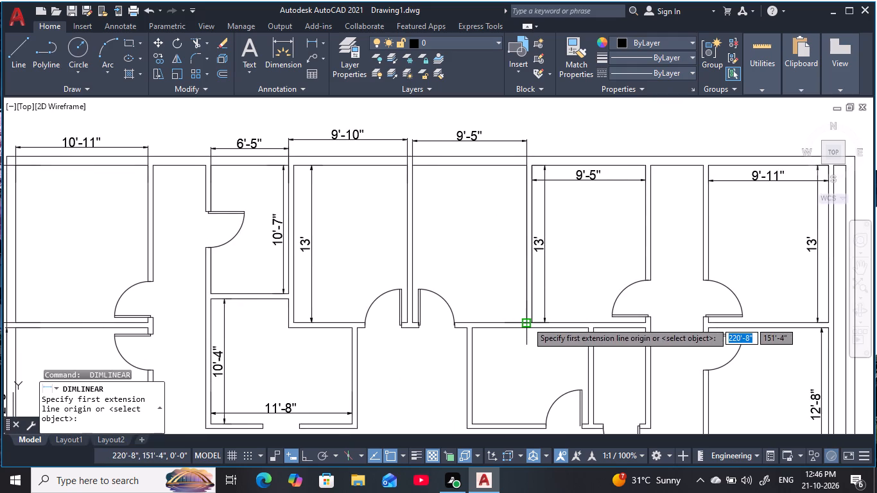
{"action": "left_click", "coordinate": [527, 322]}
{"action": "left_click", "coordinate": [526, 164]}
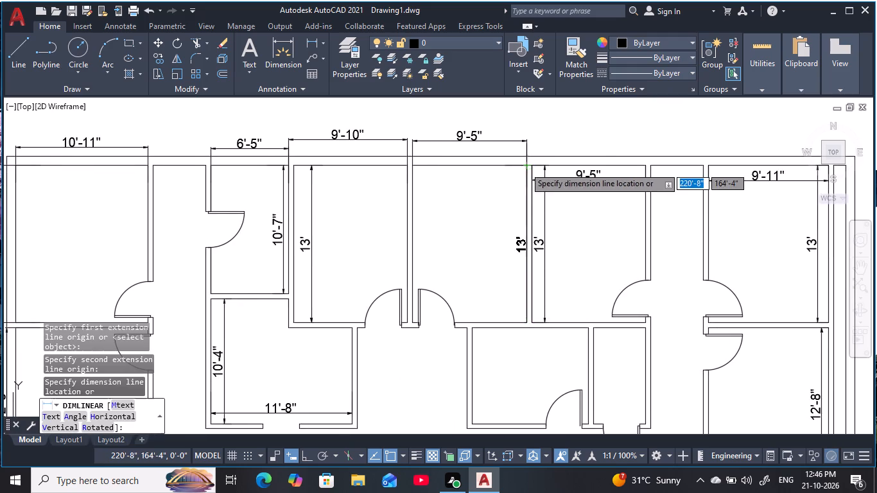
{"action": "left_click", "coordinate": [521, 205]}
Add linear dimensions for the larger central room right of the entrance hall: interior width below its top wall and interior height inside its left wall.
{"action": "middle_click_drag", "start_coordinate": [433, 232], "coordinate": [510, 240]}
{"action": "scroll", "coordinate": [433, 232], "scroll_direction": "down", "scroll_amount": 1}
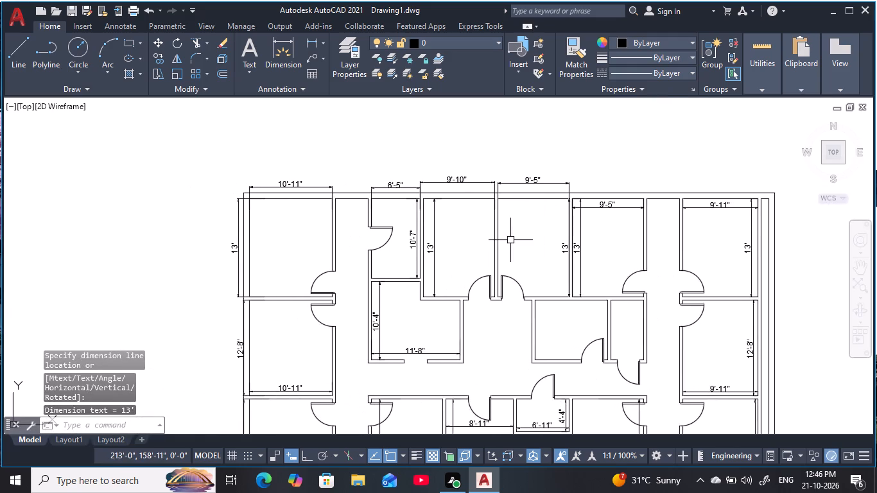
{"action": "key", "text": "space"}
{"action": "middle_click_drag", "start_coordinate": [484, 246], "coordinate": [566, 216]}
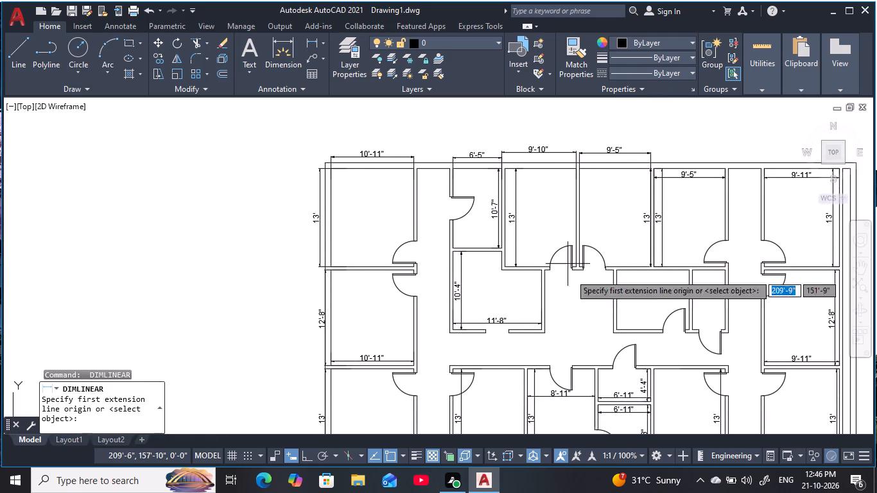
{"action": "middle_click_drag", "start_coordinate": [588, 333], "coordinate": [520, 287]}
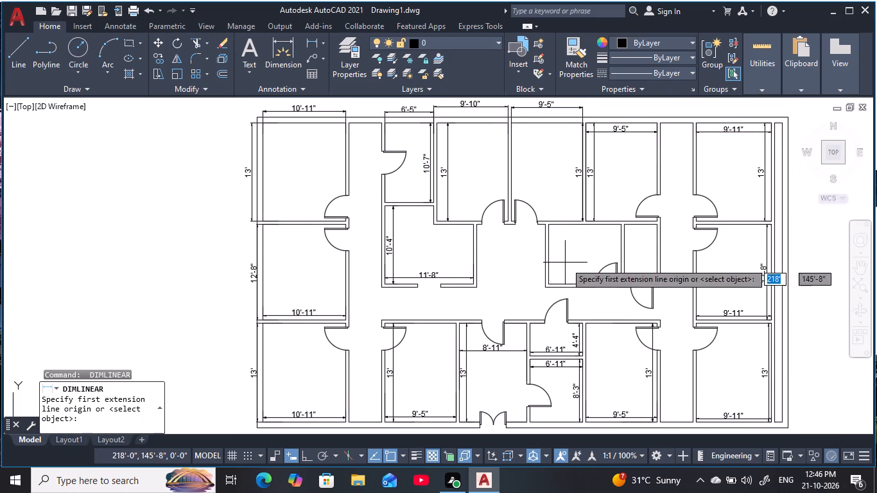
{"action": "scroll", "coordinate": [570, 256], "scroll_direction": "up", "scroll_amount": 2}
{"action": "middle_click_drag", "start_coordinate": [564, 262], "coordinate": [507, 282]}
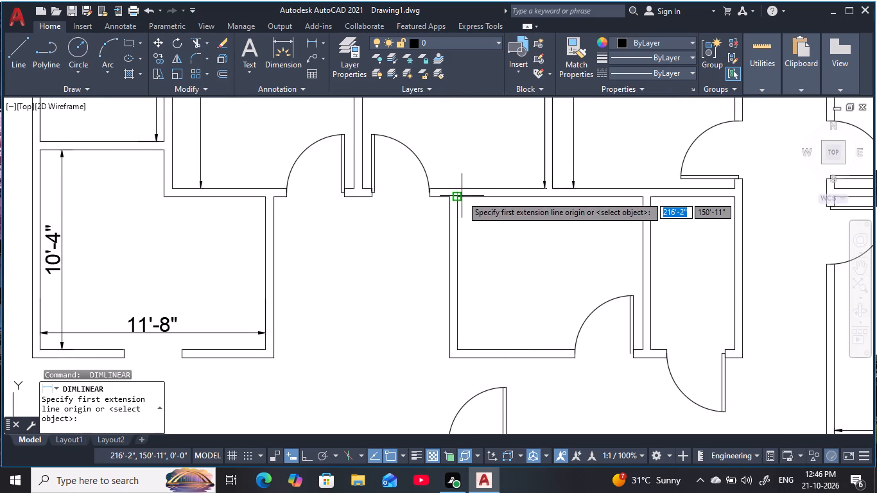
{"action": "left_click", "coordinate": [460, 197]}
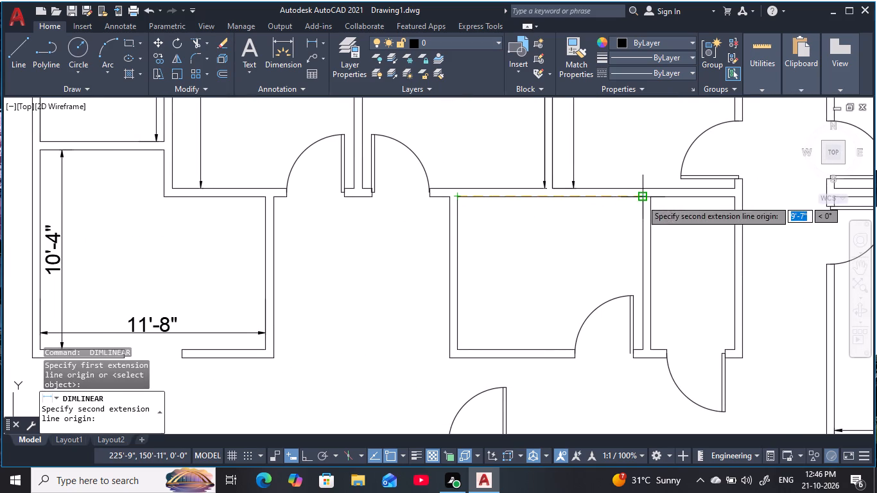
{"action": "left_click", "coordinate": [641, 200]}
{"action": "left_click", "coordinate": [643, 214]}
{"action": "key", "text": "space"}
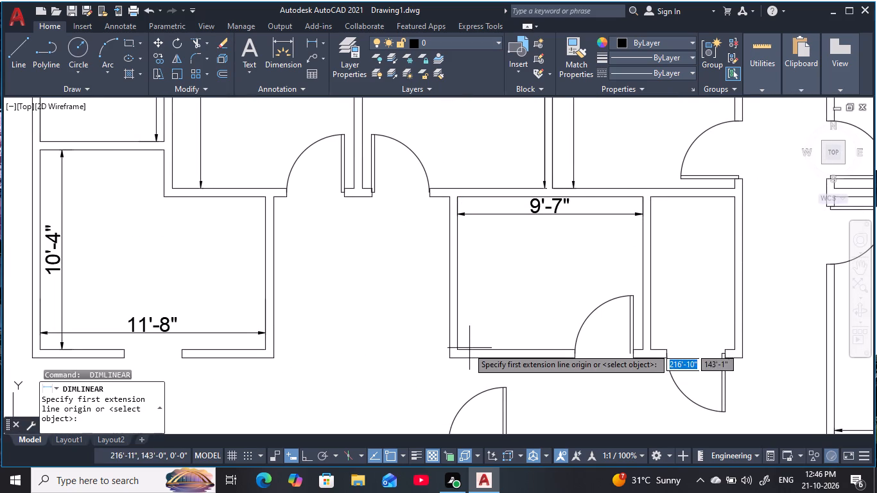
{"action": "left_click", "coordinate": [459, 348]}
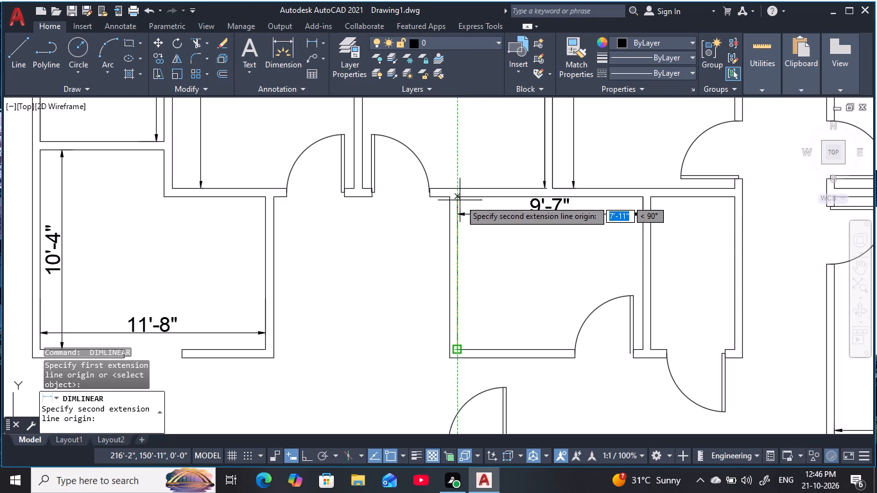
{"action": "left_click", "coordinate": [458, 199]}
{"action": "left_click", "coordinate": [477, 215]}
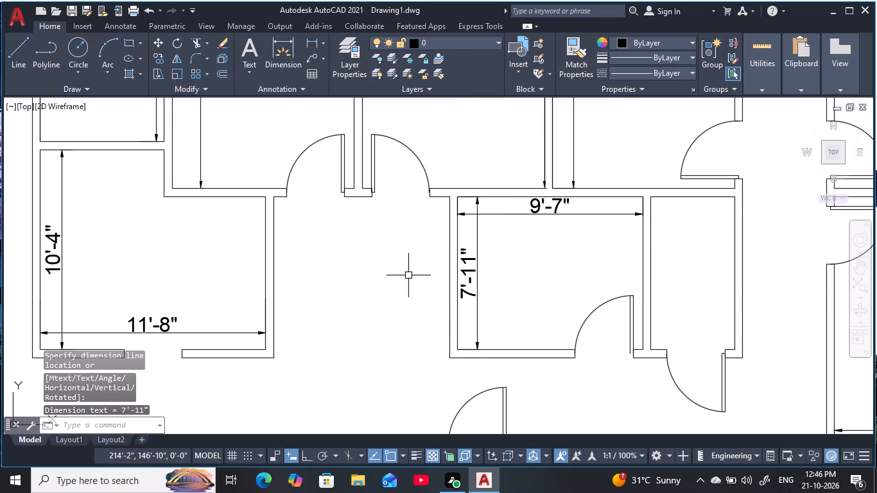
Add linear dimensions for the narrow central room beside it: interior width below its top wall and interior height outside its right wall.
{"action": "middle_click_drag", "start_coordinate": [563, 277], "coordinate": [408, 280]}
{"action": "key", "text": "space"}
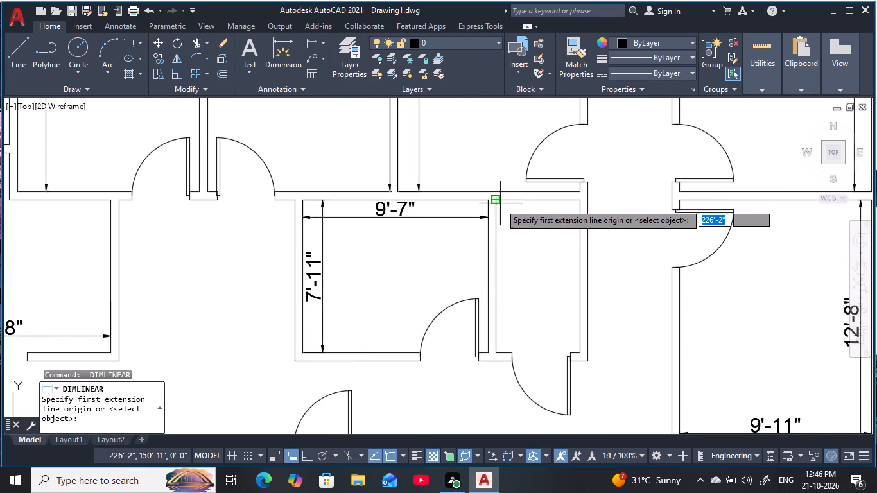
{"action": "left_click", "coordinate": [498, 200]}
{"action": "left_click", "coordinate": [581, 200]}
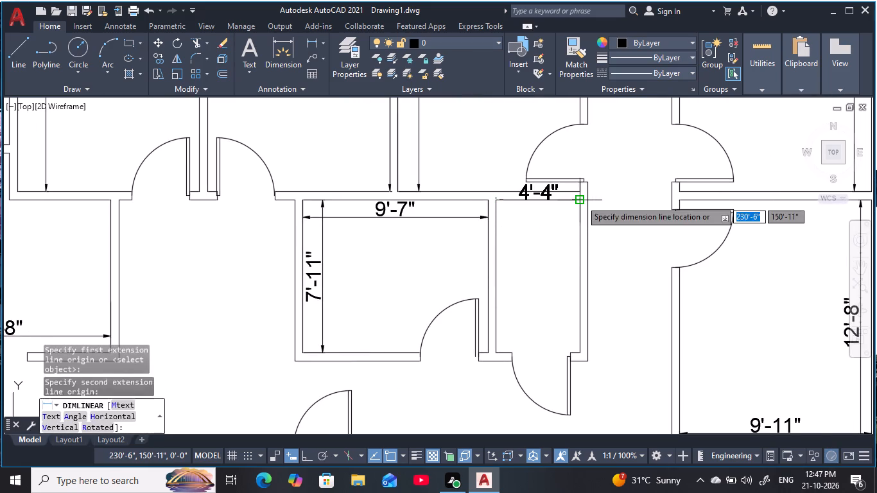
{"action": "left_click", "coordinate": [575, 216]}
{"action": "key", "text": "space"}
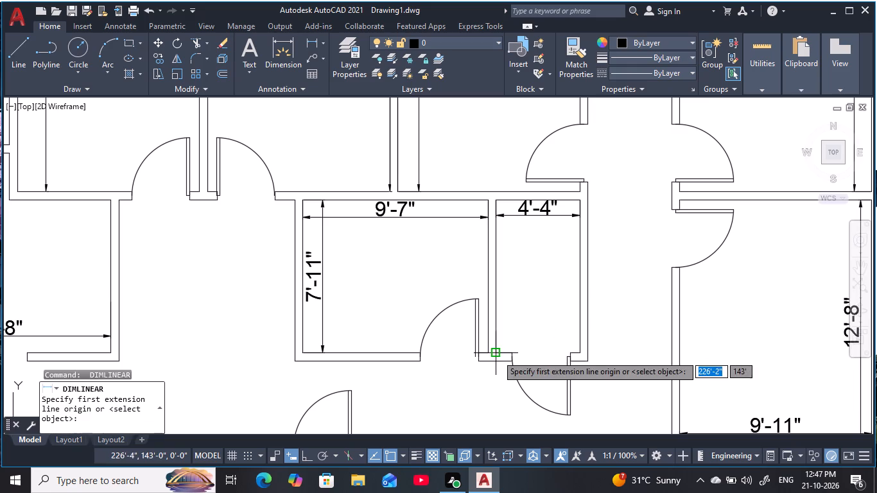
{"action": "left_click", "coordinate": [496, 356]}
{"action": "left_click", "coordinate": [496, 202]}
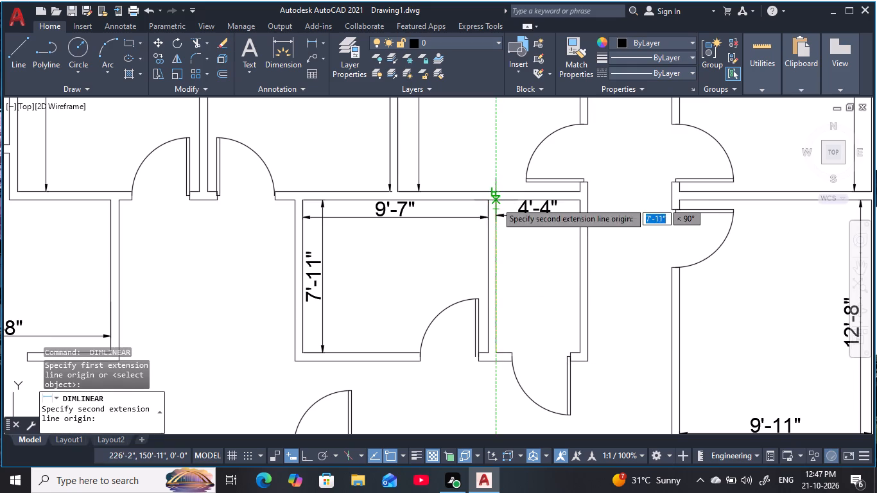
{"action": "left_click", "coordinate": [608, 272]}
Look over the whole floor plan to check that every room has its width and height dimensions.
{"action": "middle_click_drag", "start_coordinate": [491, 313], "coordinate": [554, 325]}
{"action": "scroll", "coordinate": [566, 326], "scroll_direction": "down", "scroll_amount": 2}
{"action": "middle_click_drag", "start_coordinate": [466, 291], "coordinate": [478, 315]}
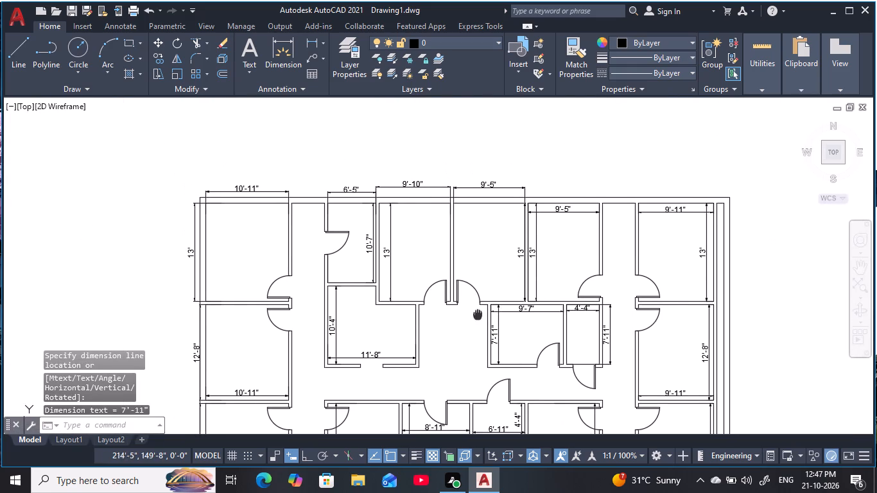
{"action": "middle_click_drag", "start_coordinate": [478, 315], "coordinate": [493, 311]}
{"action": "middle_click_drag", "start_coordinate": [499, 291], "coordinate": [497, 270]}
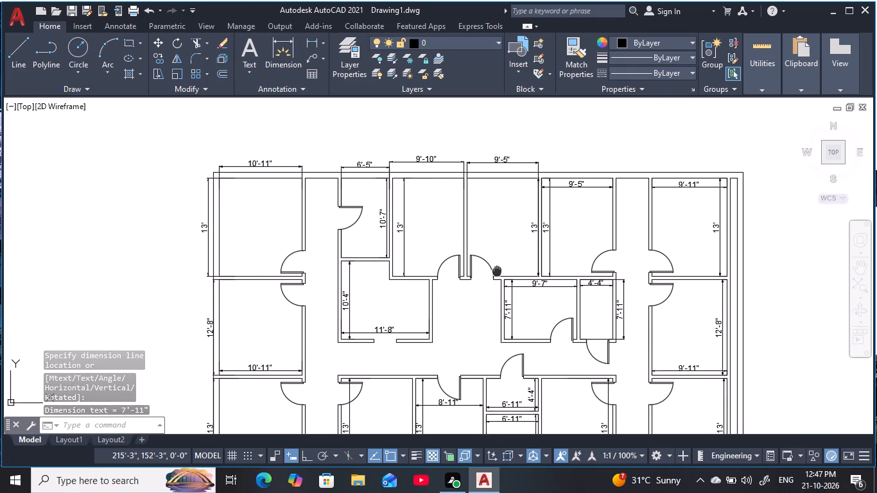
{"action": "middle_click_drag", "start_coordinate": [497, 270], "coordinate": [512, 189]}
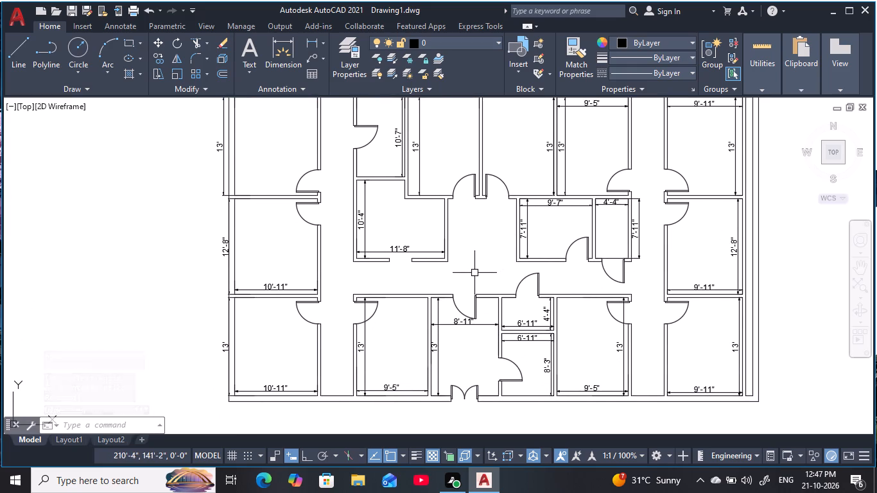
{"action": "middle_click_drag", "start_coordinate": [501, 263], "coordinate": [477, 306]}
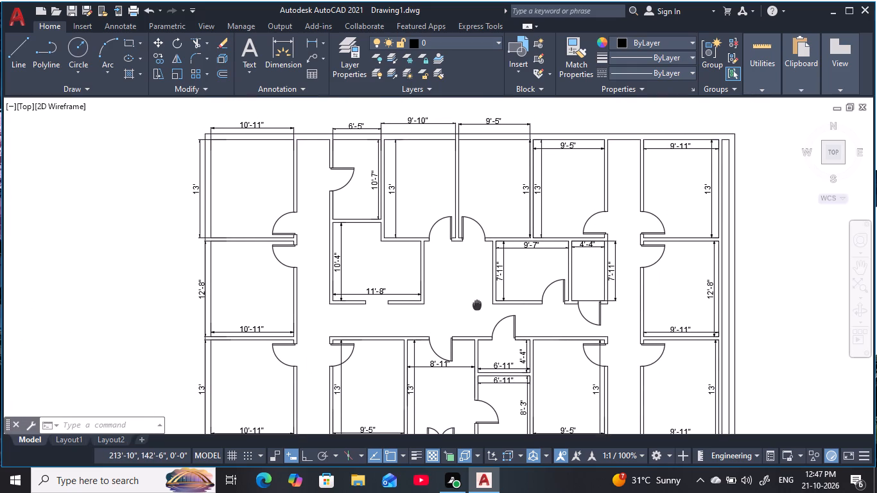
{"action": "middle_click_drag", "start_coordinate": [477, 306], "coordinate": [480, 306]}
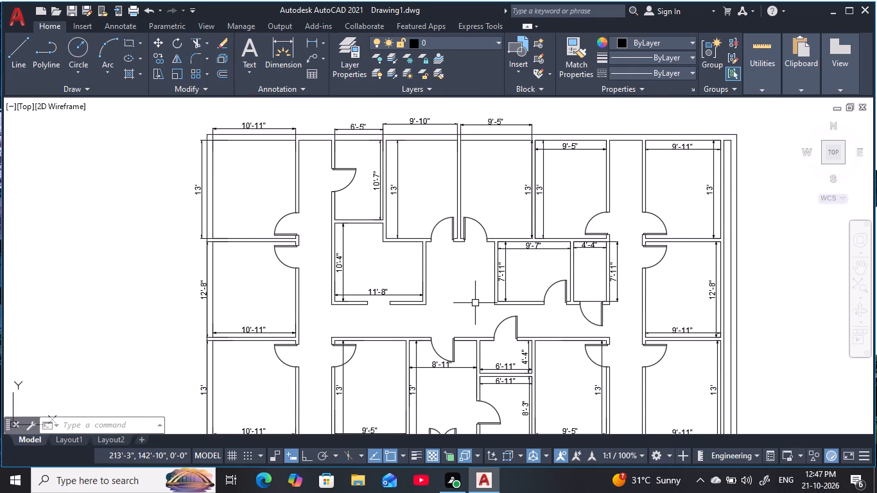
{"action": "key", "text": "Escape"}
{"action": "key", "text": "Escape"}
{"action": "middle_click_drag", "start_coordinate": [460, 306], "coordinate": [564, 323]}
{"action": "key", "text": "Escape"}
{"action": "key", "text": "Escape"}
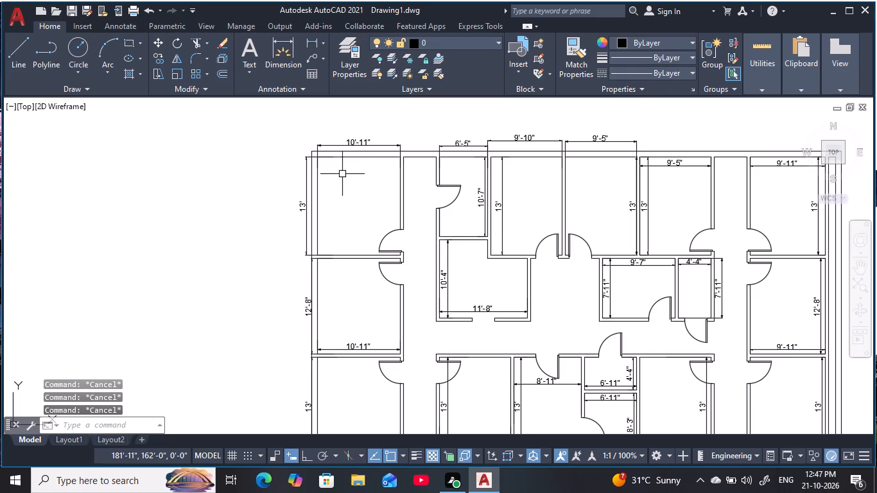
Start a single-line text label inside the top-left room with a text height of 9 and a rotation of 0.
{"action": "middle_click_drag", "start_coordinate": [345, 178], "coordinate": [374, 229]}
{"action": "key", "text": "Escape"}
{"action": "key", "text": "Escape"}
{"action": "scroll", "coordinate": [374, 229], "scroll_direction": "up", "scroll_amount": 2}
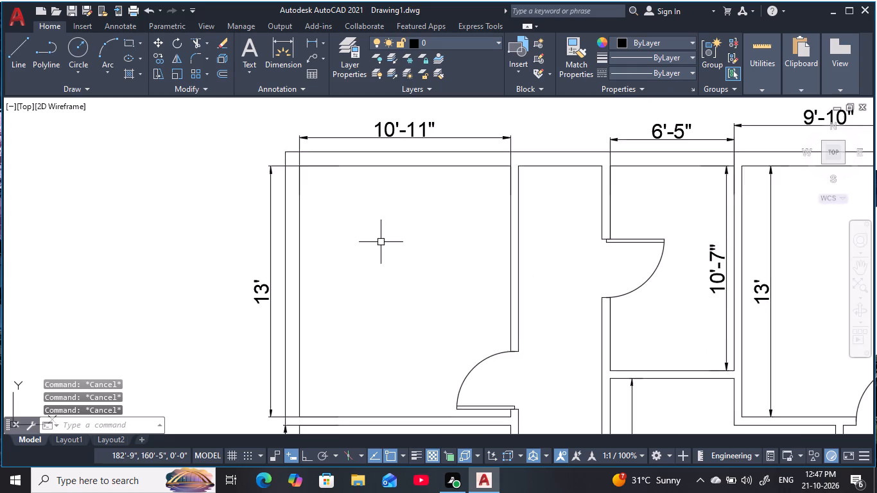
{"action": "middle_click_drag", "start_coordinate": [378, 245], "coordinate": [330, 237]}
{"action": "key", "text": "Escape"}
{"action": "key", "text": "d"}
{"action": "type", "text": "t"}
{"action": "key", "text": "space"}
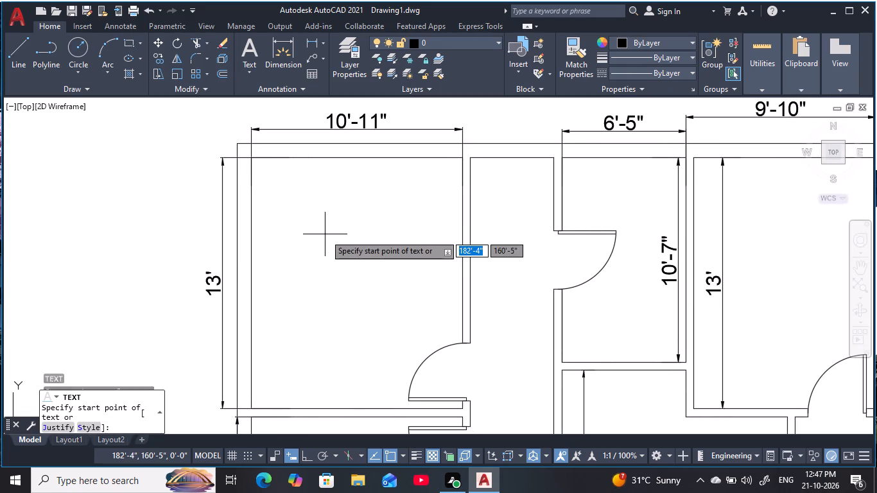
{"action": "left_click", "coordinate": [285, 227]}
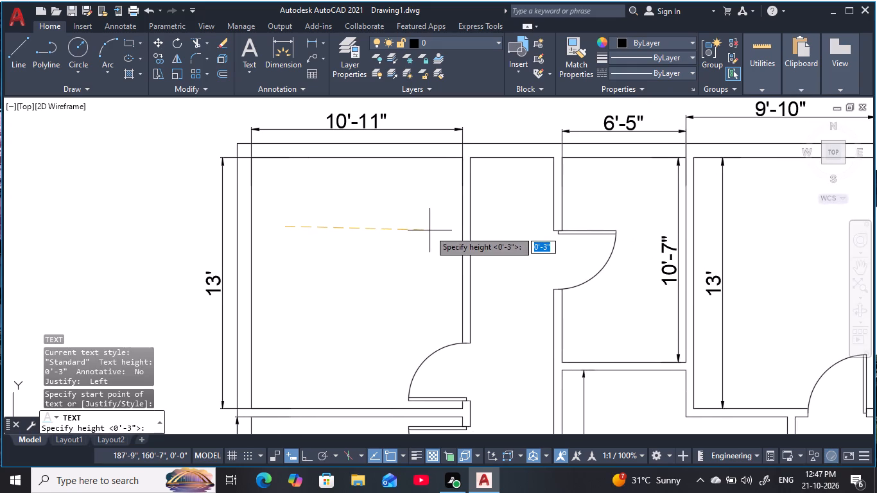
{"action": "key", "text": "F8"}
{"action": "type", "text": "9"}
{"action": "key", "text": "space"}
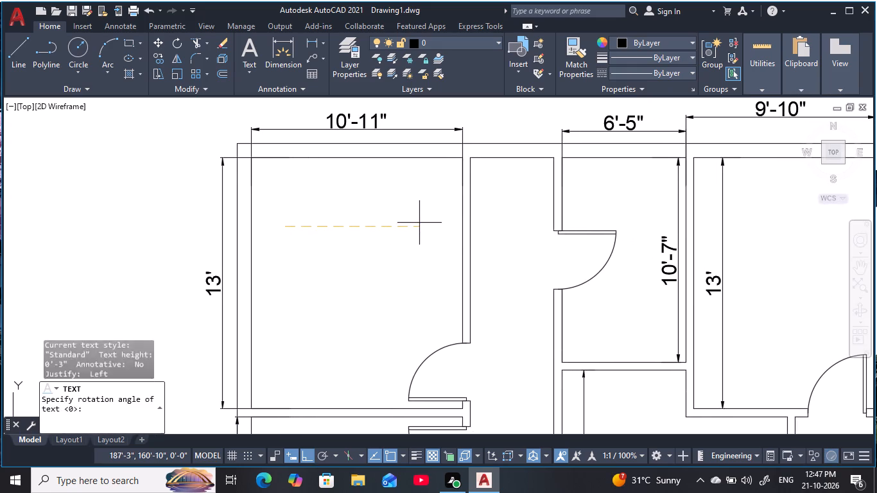
{"action": "key", "text": "space"}
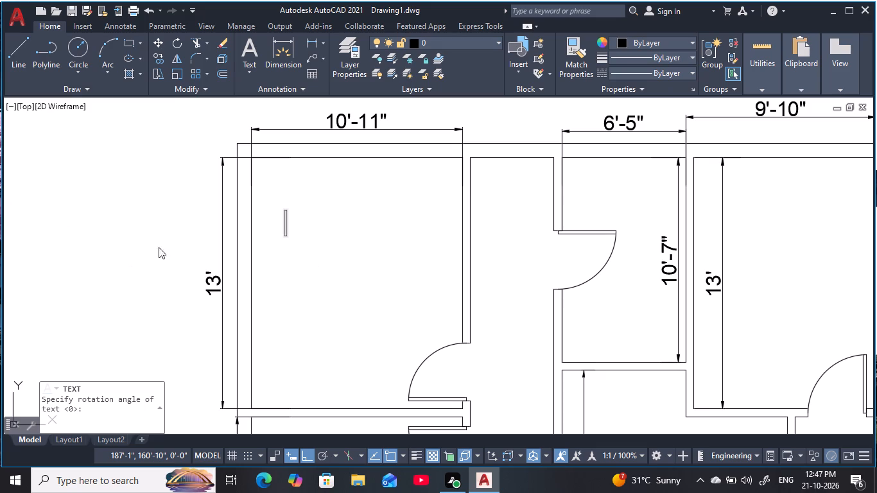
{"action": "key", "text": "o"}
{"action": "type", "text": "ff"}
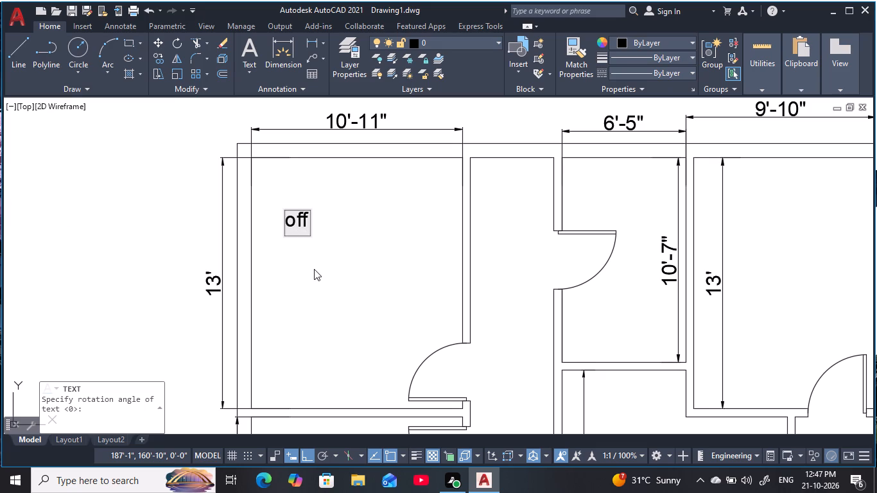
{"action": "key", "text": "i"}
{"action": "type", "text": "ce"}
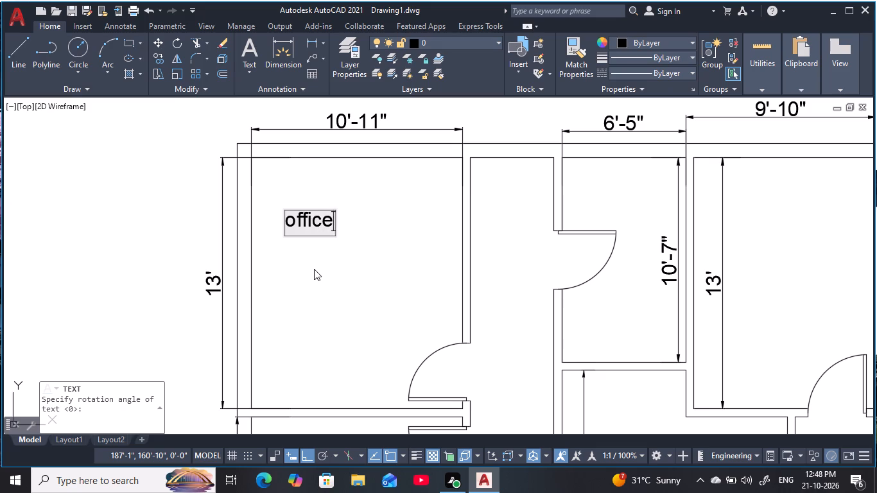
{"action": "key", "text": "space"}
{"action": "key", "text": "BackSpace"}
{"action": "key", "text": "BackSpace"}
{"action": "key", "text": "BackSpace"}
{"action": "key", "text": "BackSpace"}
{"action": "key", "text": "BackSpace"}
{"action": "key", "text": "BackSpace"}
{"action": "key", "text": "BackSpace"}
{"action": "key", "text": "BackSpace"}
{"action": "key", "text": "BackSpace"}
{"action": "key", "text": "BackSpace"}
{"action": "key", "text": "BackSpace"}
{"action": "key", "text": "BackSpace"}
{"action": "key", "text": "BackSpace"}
Enter OFFICE in capitals as the first line of the top-left room's label.
{"action": "key", "text": "o"}
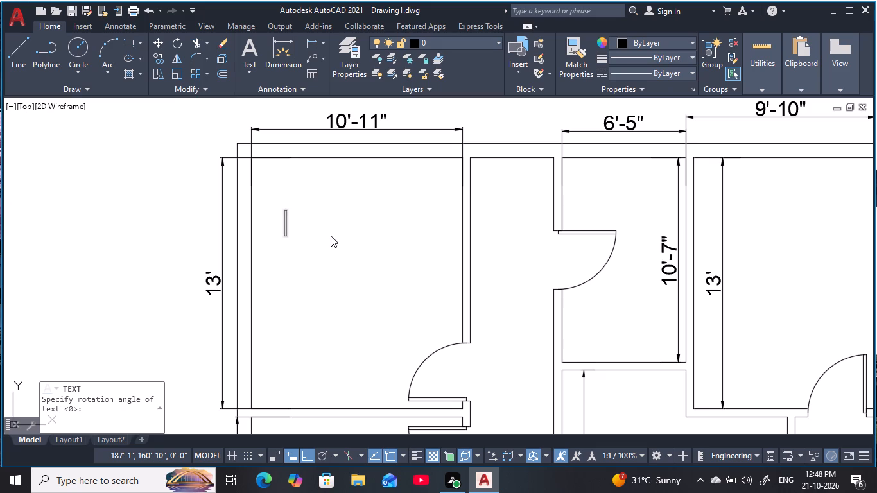
{"action": "type", "text": "FFI"}
{"action": "key", "text": "c"}
{"action": "key", "text": "e"}
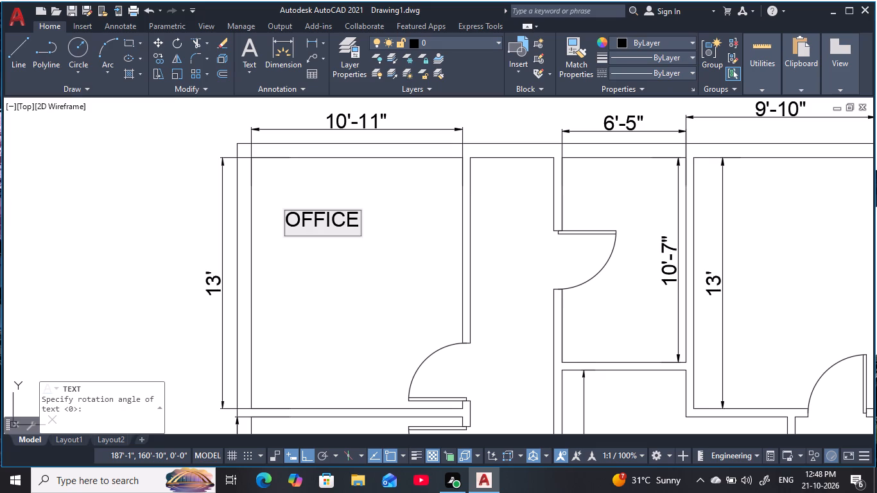
{"action": "key", "text": "Return"}
Add the room size 10'-11" x 13'-0" as the label's second line and finish the text.
{"action": "type", "text": "10'"}
{"action": "key", "text": "minus"}
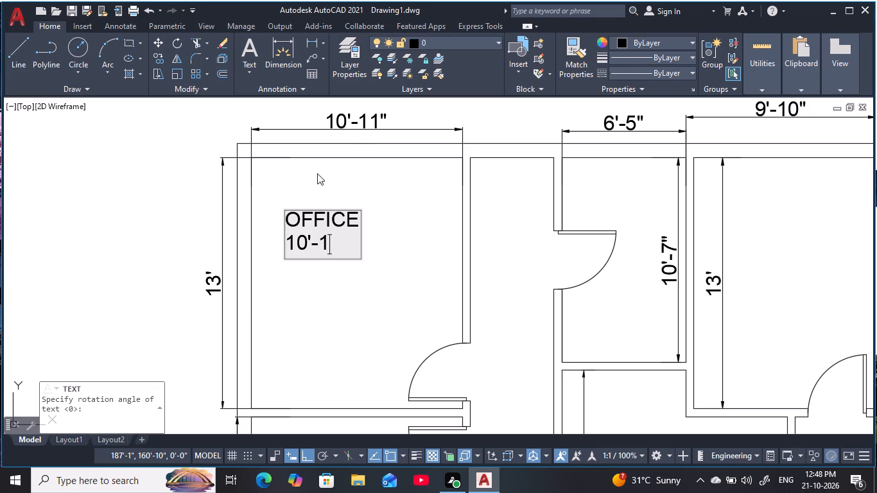
{"action": "key", "text": "1"}
{"action": "key", "text": "1"}
{"action": "key", "text": "shift+quotedbl"}
{"action": "key", "text": "space"}
{"action": "type", "text": "x"}
{"action": "key", "text": "space"}
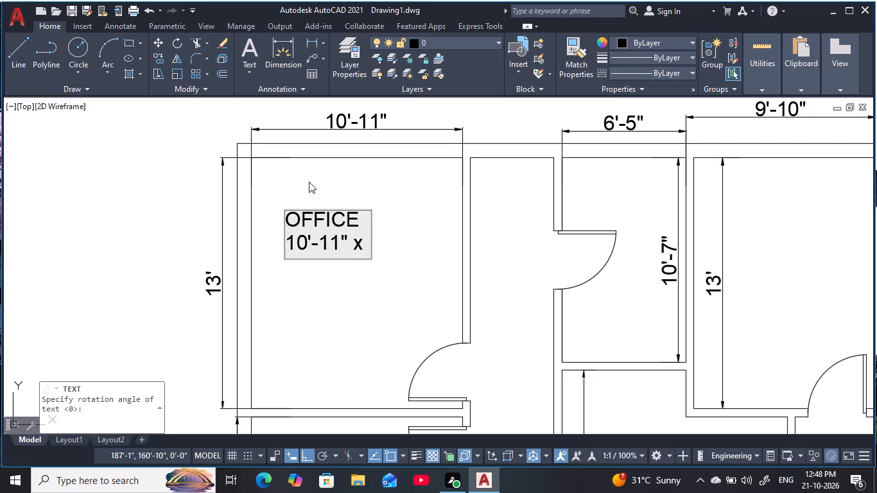
{"action": "type", "text": "13"}
{"action": "key", "text": "apostrophe"}
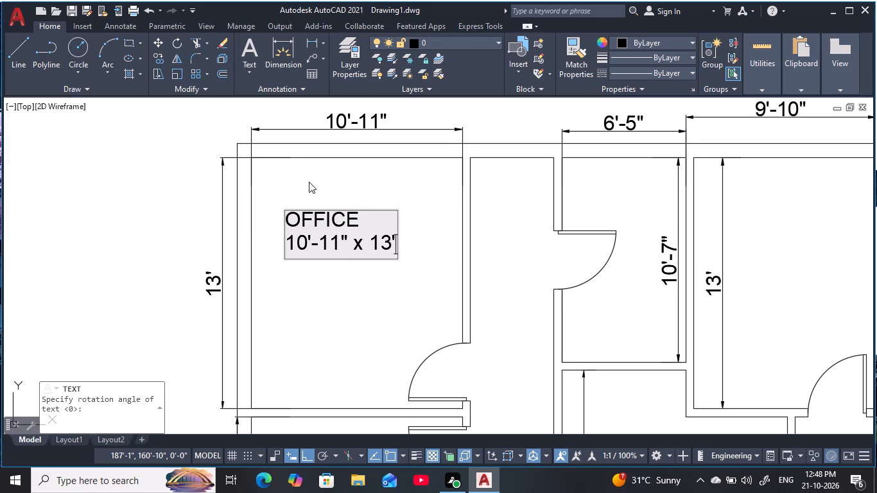
{"action": "type", "text": "-0\""}
{"action": "left_click", "coordinate": [363, 329]}
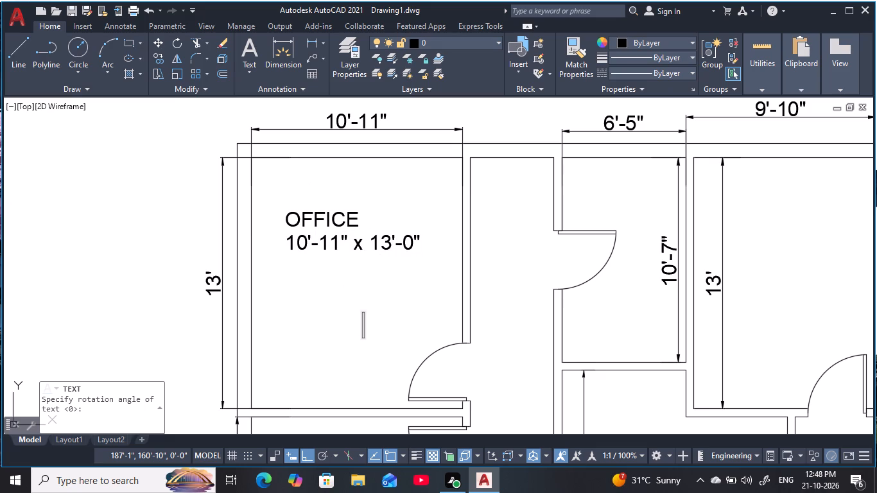
{"action": "key", "text": "Escape"}
{"action": "key", "text": "Escape"}
{"action": "key", "text": "Escape"}
Copy both lines of the OFFICE label freely into the two rooms below in the left column.
{"action": "left_click", "coordinate": [414, 266]}
{"action": "left_click", "coordinate": [291, 198]}
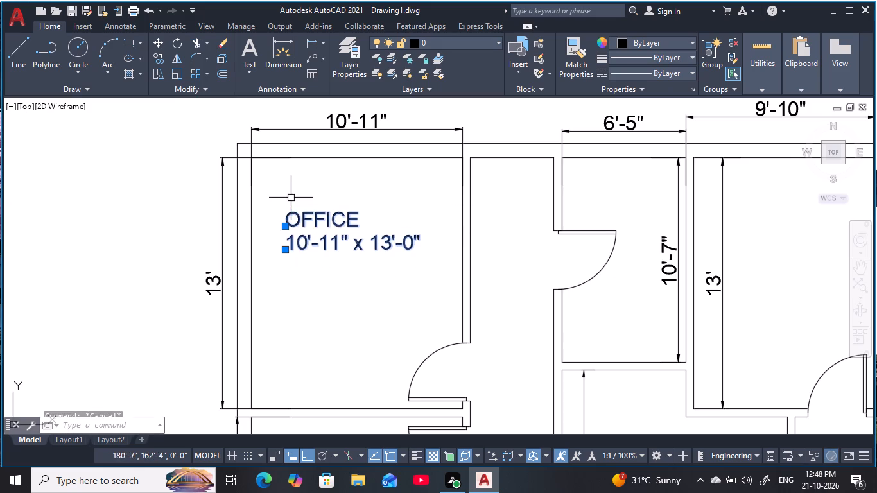
{"action": "type", "text": "co"}
{"action": "key", "text": "space"}
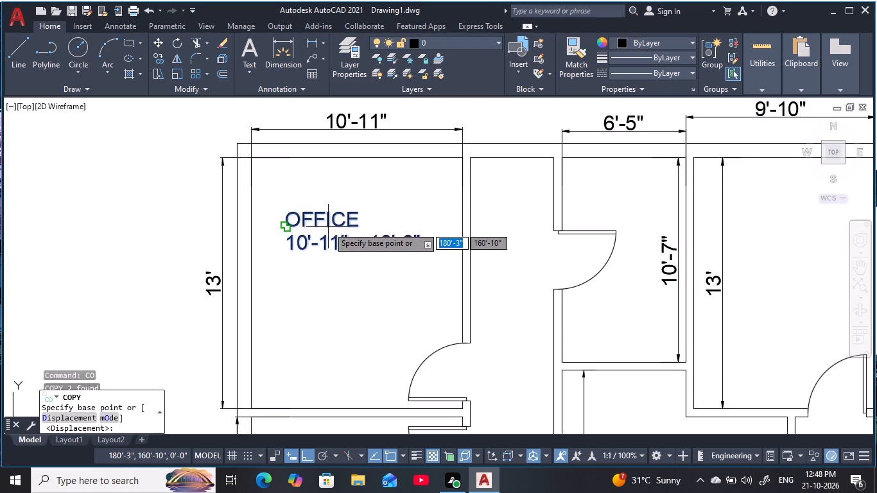
{"action": "key", "text": "F8"}
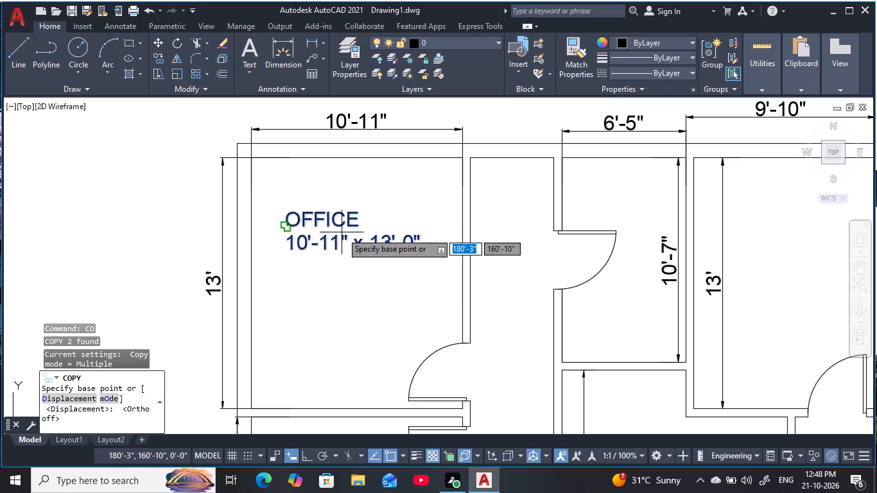
{"action": "left_click", "coordinate": [342, 232]}
{"action": "middle_click_drag", "start_coordinate": [343, 333], "coordinate": [362, 134]}
{"action": "scroll", "coordinate": [352, 152], "scroll_direction": "down", "scroll_amount": 1}
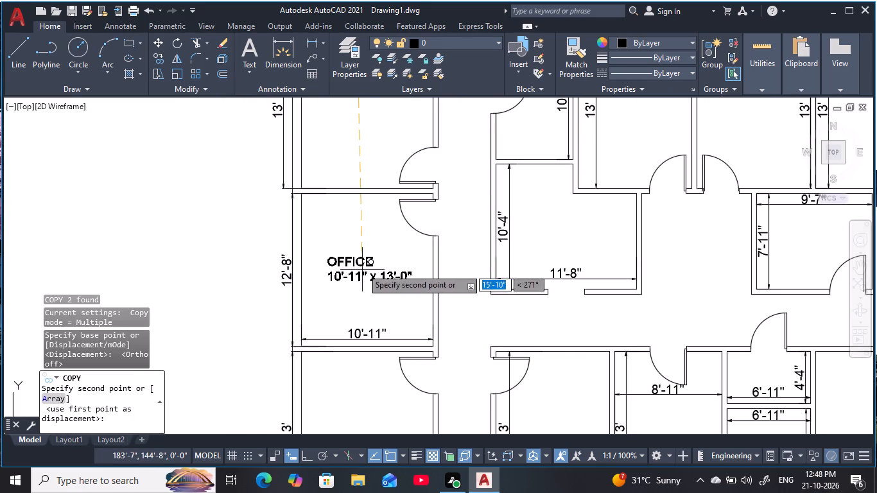
{"action": "left_click", "coordinate": [361, 268]}
{"action": "middle_click_drag", "start_coordinate": [387, 351], "coordinate": [371, 205]}
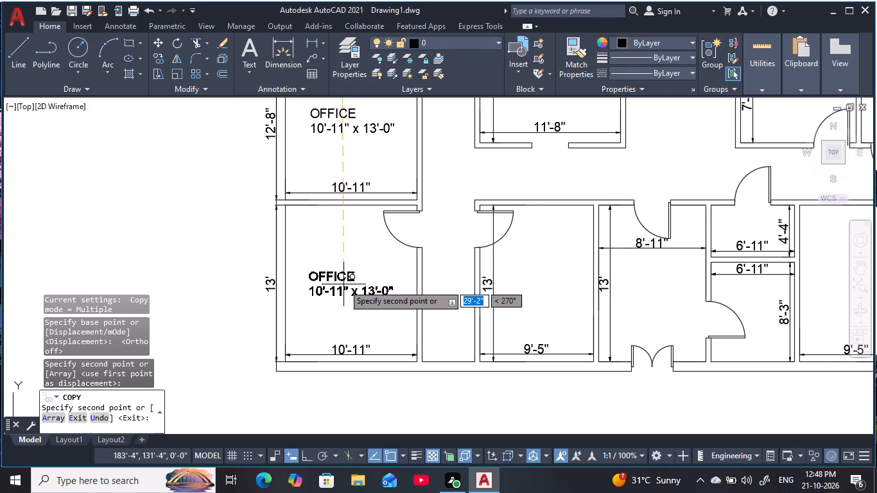
{"action": "left_click", "coordinate": [343, 284]}
Place copies of the label in the 9'-5" bottom-row room beside the left corridor and the 11'-8" wide central room.
{"action": "middle_click_drag", "start_coordinate": [372, 211], "coordinate": [227, 215]}
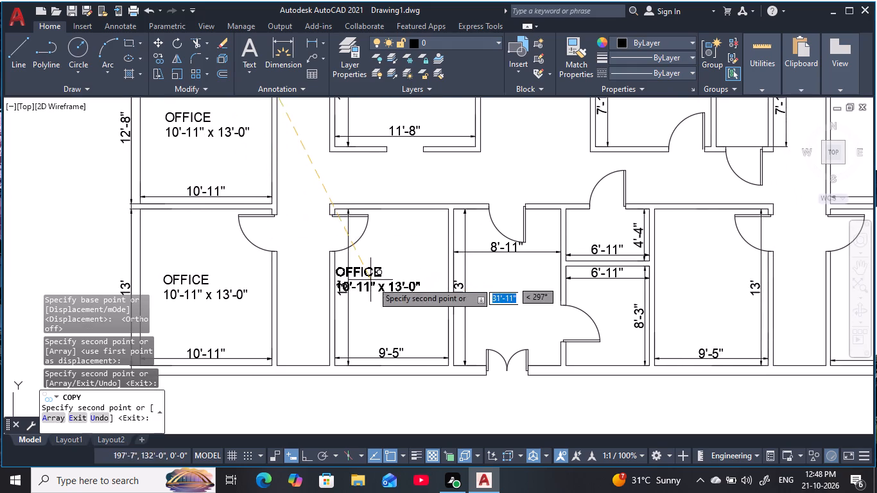
{"action": "left_click", "coordinate": [390, 287]}
{"action": "middle_click_drag", "start_coordinate": [379, 225], "coordinate": [351, 365]}
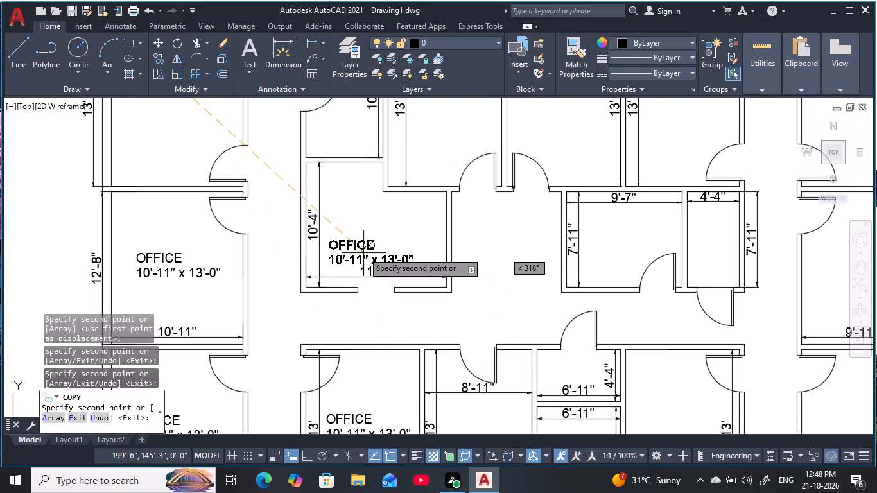
{"action": "left_click", "coordinate": [377, 225]}
Place copies of the label in the 9'-10" top-row room and the adjoining 9'-5" room.
{"action": "scroll", "coordinate": [383, 214], "scroll_direction": "down", "scroll_amount": 1}
{"action": "middle_click_drag", "start_coordinate": [383, 214], "coordinate": [372, 365]}
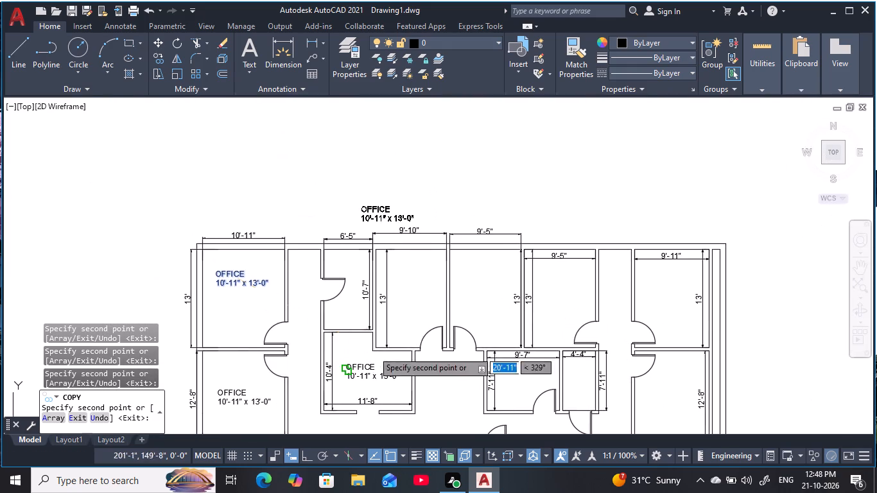
{"action": "scroll", "coordinate": [407, 291], "scroll_direction": "up", "scroll_amount": 2}
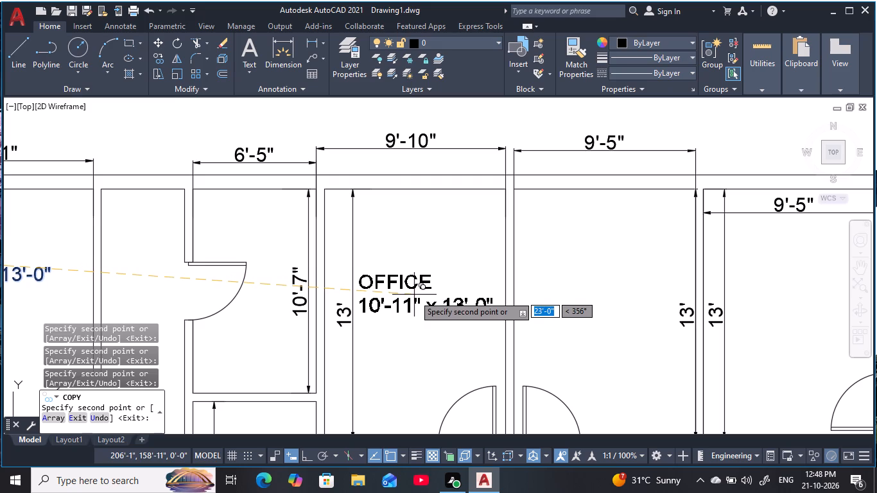
{"action": "left_click", "coordinate": [414, 295]}
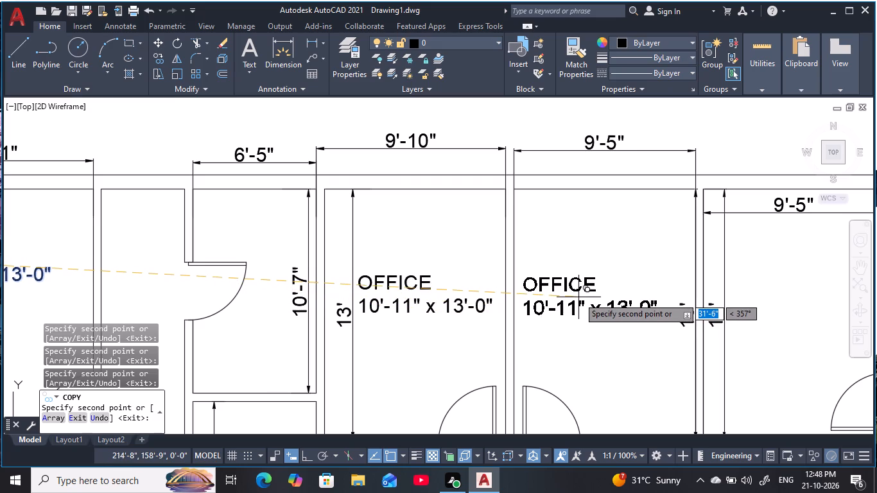
{"action": "left_click", "coordinate": [580, 297]}
Place copies of the label in the 9'-7" central room, the 9'-5" top-row room beside the right corridor, and the top-right room.
{"action": "middle_click_drag", "start_coordinate": [579, 378], "coordinate": [582, 198]}
{"action": "scroll", "coordinate": [571, 229], "scroll_direction": "down", "scroll_amount": 1}
{"action": "middle_click_drag", "start_coordinate": [566, 284], "coordinate": [555, 278]}
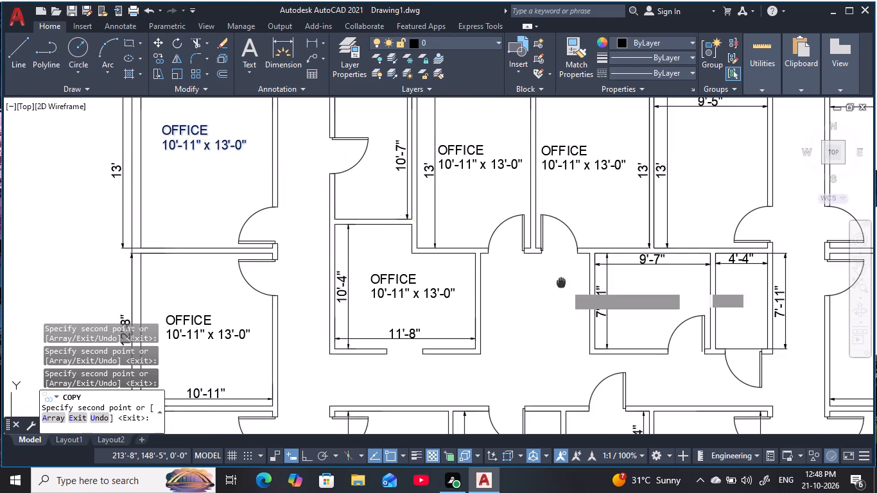
{"action": "middle_click_drag", "start_coordinate": [555, 278], "coordinate": [507, 243]}
{"action": "left_click", "coordinate": [595, 249]}
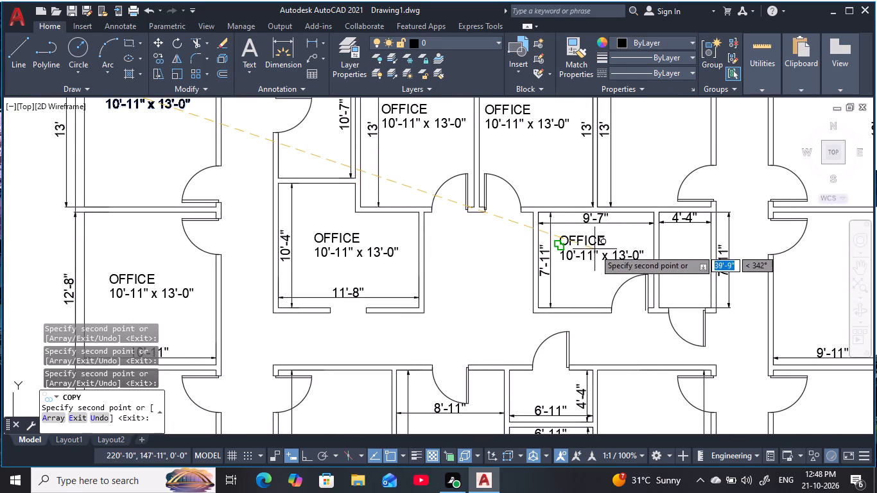
{"action": "middle_click_drag", "start_coordinate": [559, 291], "coordinate": [387, 360]}
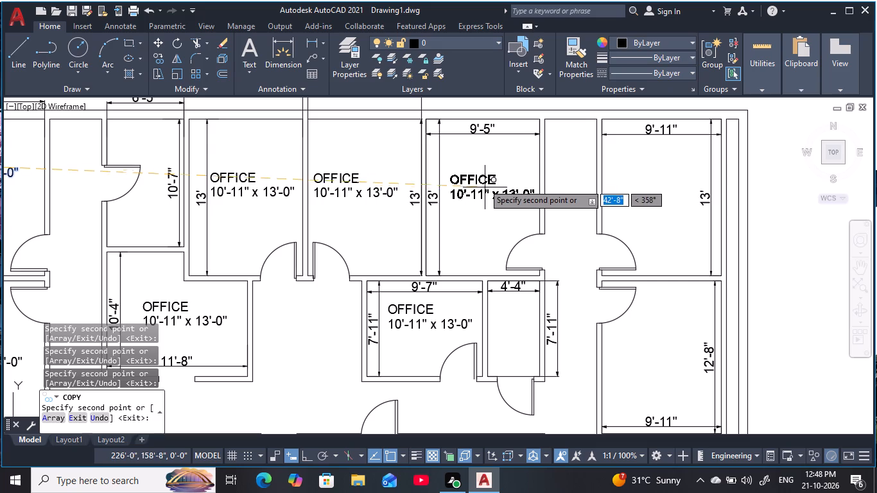
{"action": "left_click", "coordinate": [477, 172]}
{"action": "middle_click_drag", "start_coordinate": [481, 179], "coordinate": [343, 239]}
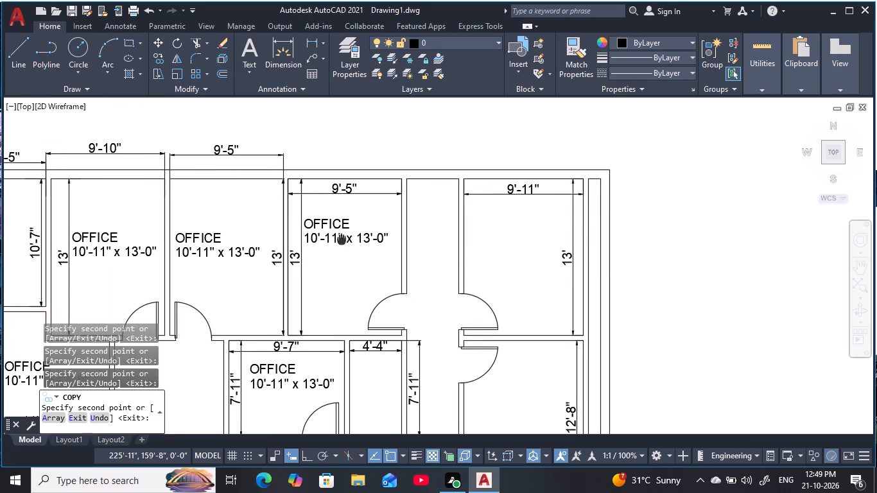
{"action": "left_click", "coordinate": [507, 232]}
Place copies of the label in the middle and bottom rooms of the right column.
{"action": "middle_click_drag", "start_coordinate": [502, 318], "coordinate": [501, 314]}
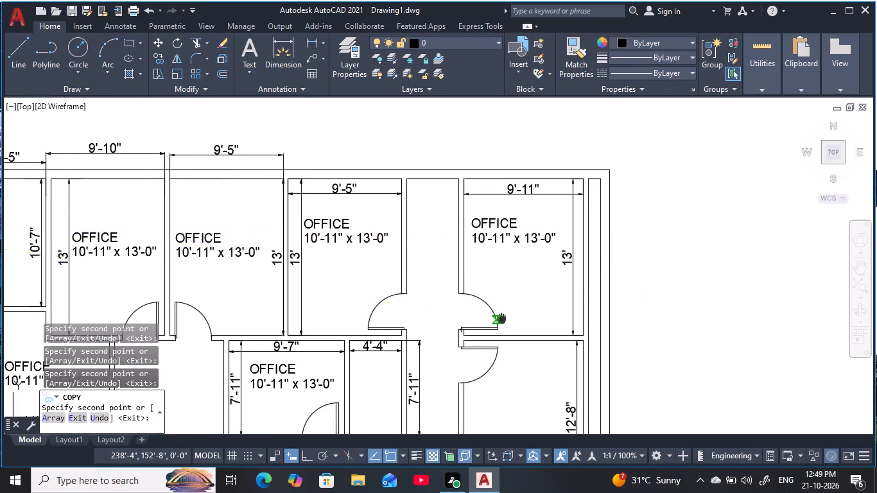
{"action": "middle_click_drag", "start_coordinate": [501, 314], "coordinate": [483, 151]}
{"action": "left_click", "coordinate": [496, 253]}
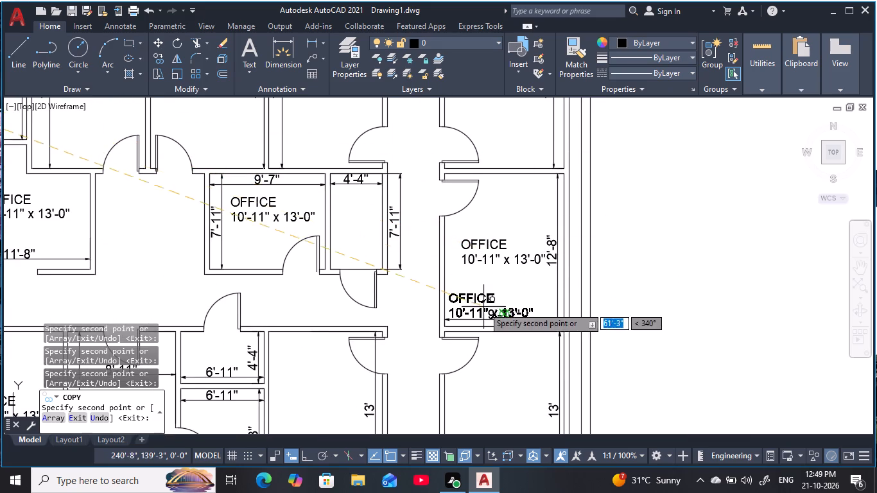
{"action": "middle_click_drag", "start_coordinate": [484, 302], "coordinate": [499, 171]}
{"action": "left_click", "coordinate": [499, 284]}
Place copies of the label in the 9'-5" bottom-row room beside the right corridor and the 8'-11" entrance room, then end copying.
{"action": "middle_click_drag", "start_coordinate": [434, 300], "coordinate": [554, 281]}
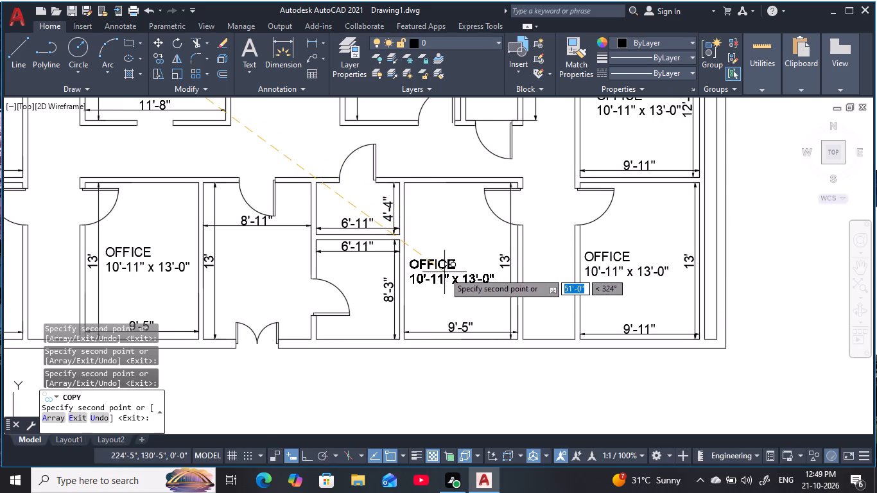
{"action": "left_click", "coordinate": [444, 272]}
{"action": "middle_click_drag", "start_coordinate": [419, 280], "coordinate": [559, 278]}
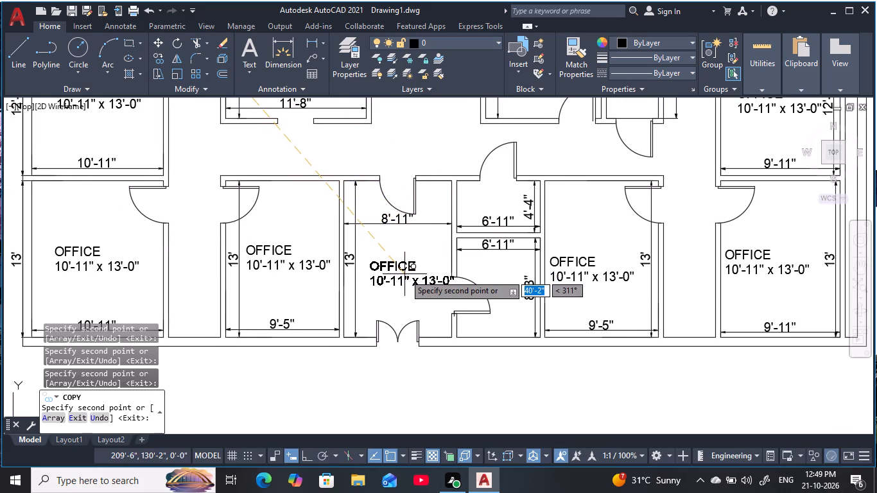
{"action": "left_click", "coordinate": [400, 273]}
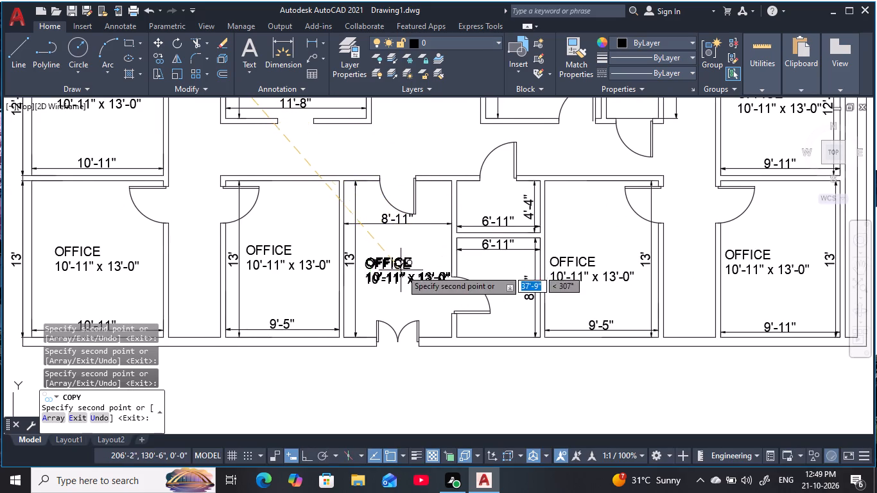
{"action": "scroll", "coordinate": [412, 247], "scroll_direction": "down", "scroll_amount": 2}
{"action": "middle_click_drag", "start_coordinate": [412, 247], "coordinate": [462, 325]}
{"action": "scroll", "coordinate": [374, 248], "scroll_direction": "up", "scroll_amount": 1}
{"action": "middle_click_drag", "start_coordinate": [374, 247], "coordinate": [379, 262]}
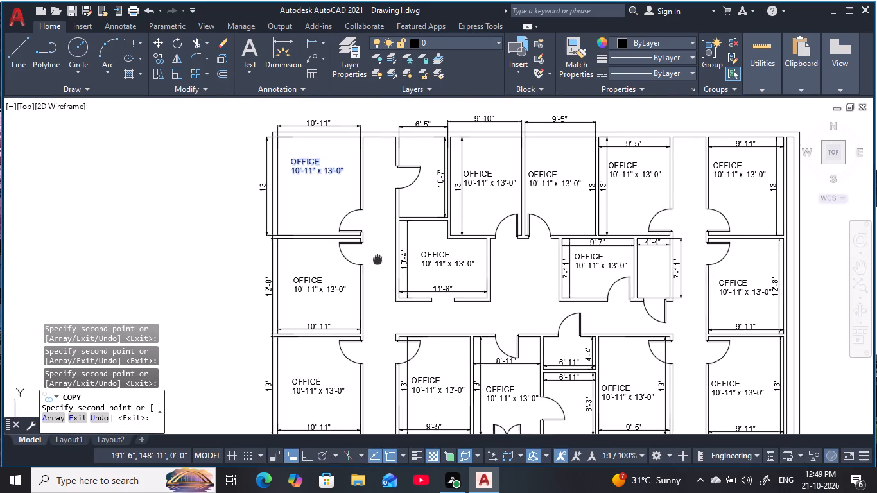
{"action": "middle_click_drag", "start_coordinate": [379, 262], "coordinate": [446, 318]}
{"action": "scroll", "coordinate": [382, 257], "scroll_direction": "up", "scroll_amount": 1}
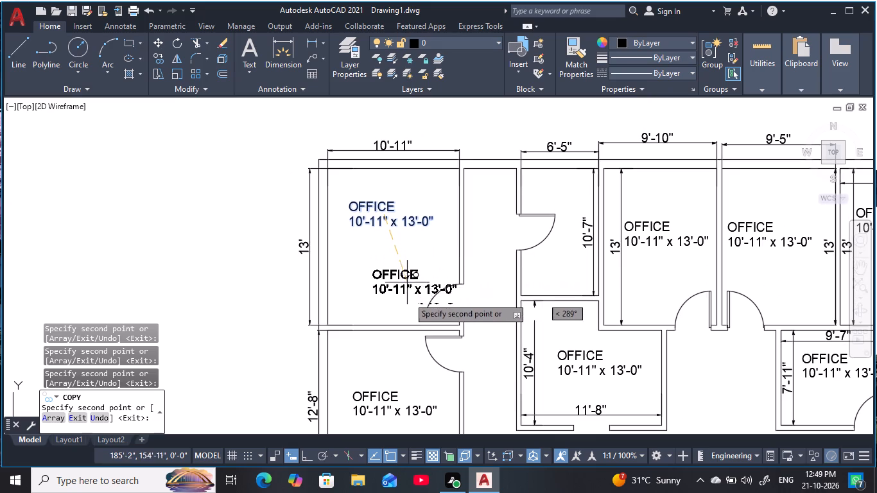
{"action": "key", "text": "Escape"}
{"action": "key", "text": "Escape"}
{"action": "key", "text": "Escape"}
{"action": "key", "text": "Escape"}
{"action": "key", "text": "Escape"}
{"action": "key", "text": "Escape"}
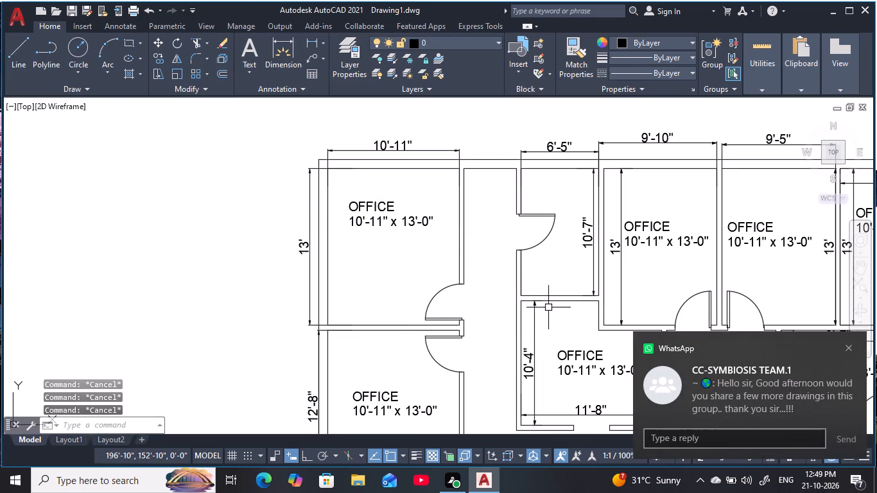
{"action": "key", "text": "Escape"}
{"action": "key", "text": "Escape"}
{"action": "key", "text": "Escape"}
{"action": "key", "text": "Escape"}
{"action": "key", "text": "Escape"}
{"action": "key", "text": "Escape"}
{"action": "key", "text": "Escape"}
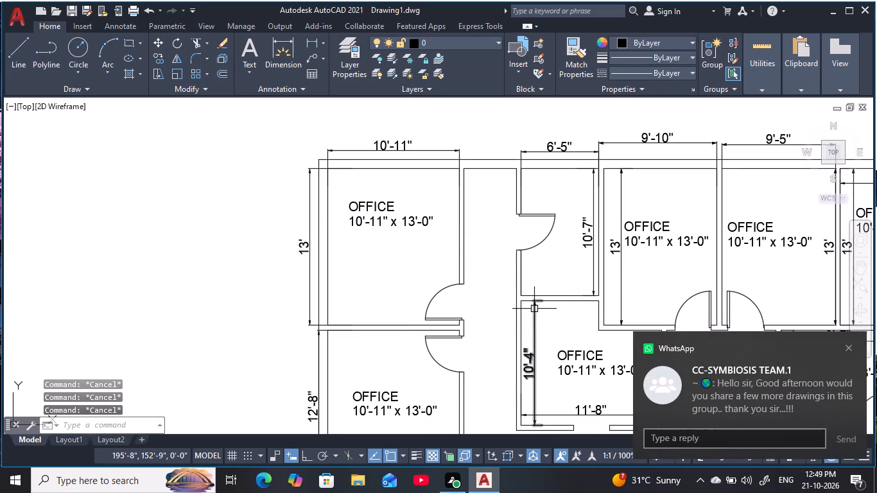
{"action": "key", "text": "Escape"}
Set the size text of the middle room in the left column to 10'-11" x 12'-8".
{"action": "middle_click_drag", "start_coordinate": [532, 328], "coordinate": [511, 254]}
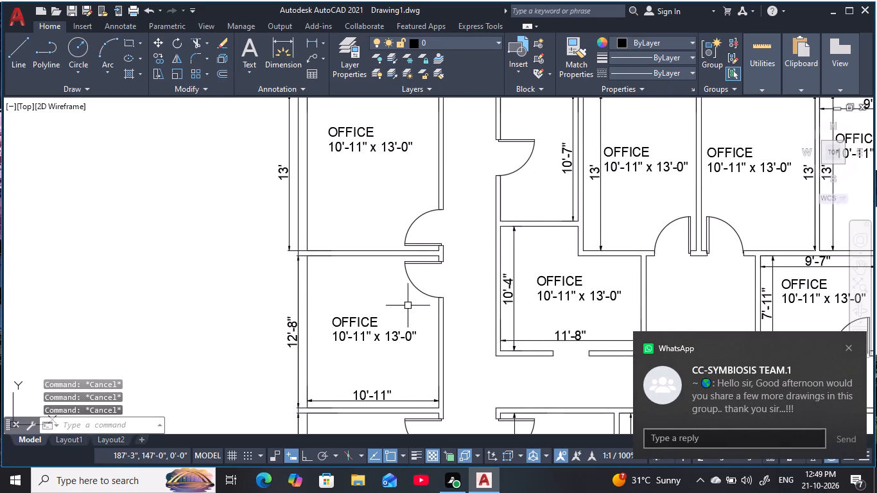
{"action": "scroll", "coordinate": [404, 309], "scroll_direction": "up", "scroll_amount": 1}
{"action": "middle_click_drag", "start_coordinate": [404, 313], "coordinate": [468, 258]}
{"action": "scroll", "coordinate": [467, 264], "scroll_direction": "down", "scroll_amount": 1}
{"action": "middle_click_drag", "start_coordinate": [462, 279], "coordinate": [453, 325]}
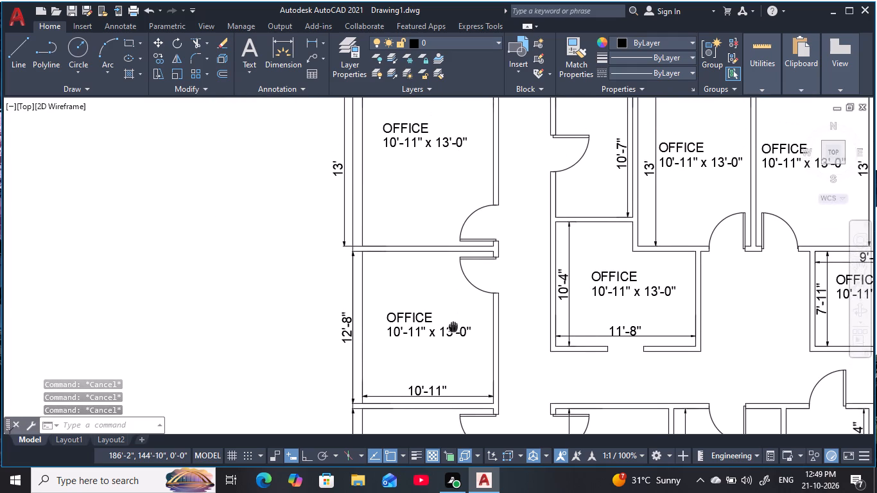
{"action": "middle_click_drag", "start_coordinate": [453, 325], "coordinate": [447, 298]}
{"action": "scroll", "coordinate": [413, 307], "scroll_direction": "up", "scroll_amount": 1}
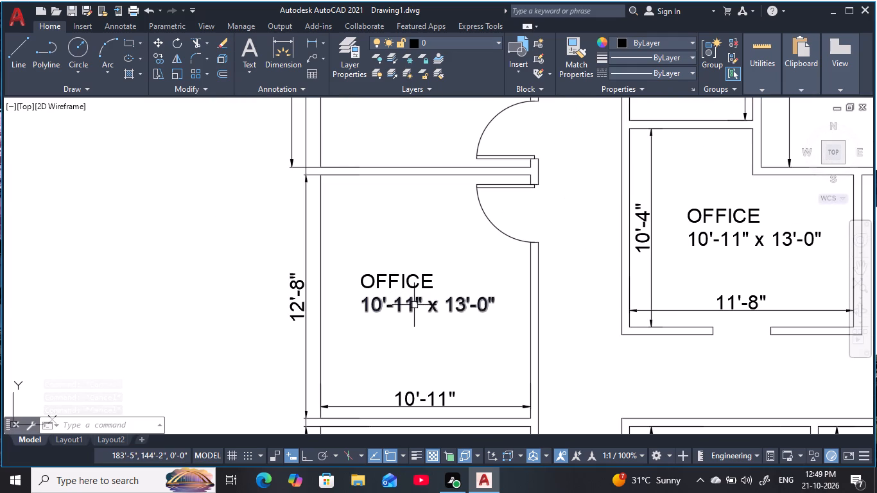
{"action": "key", "text": "Escape"}
{"action": "key", "text": "Escape"}
{"action": "key", "text": "Escape"}
{"action": "key", "text": "Escape"}
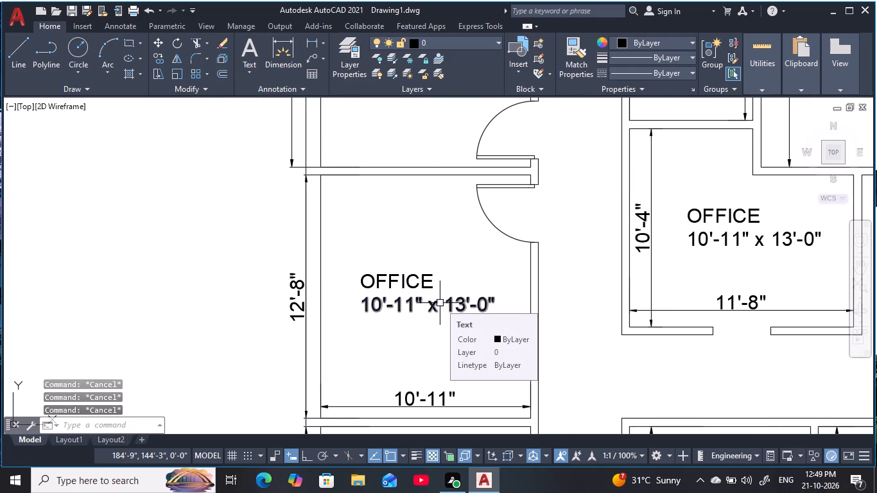
{"action": "left_click", "coordinate": [471, 305]}
{"action": "left_click", "coordinate": [472, 306]}
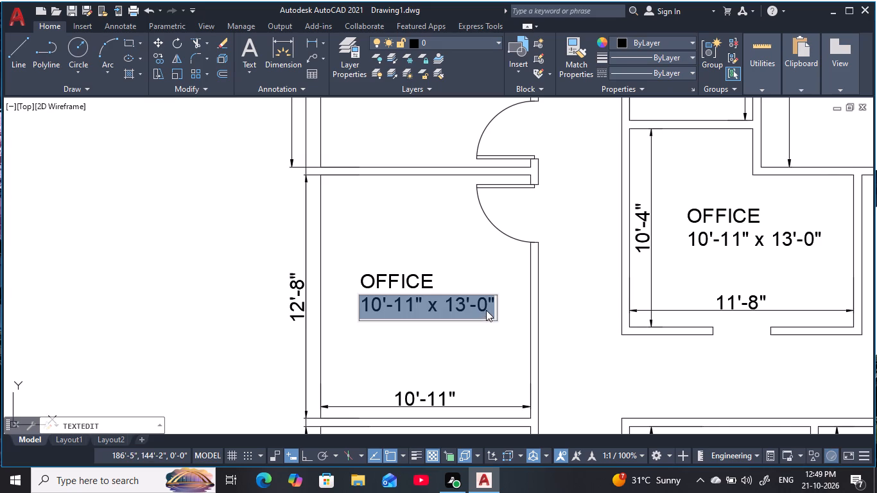
{"action": "left_click", "coordinate": [489, 309]}
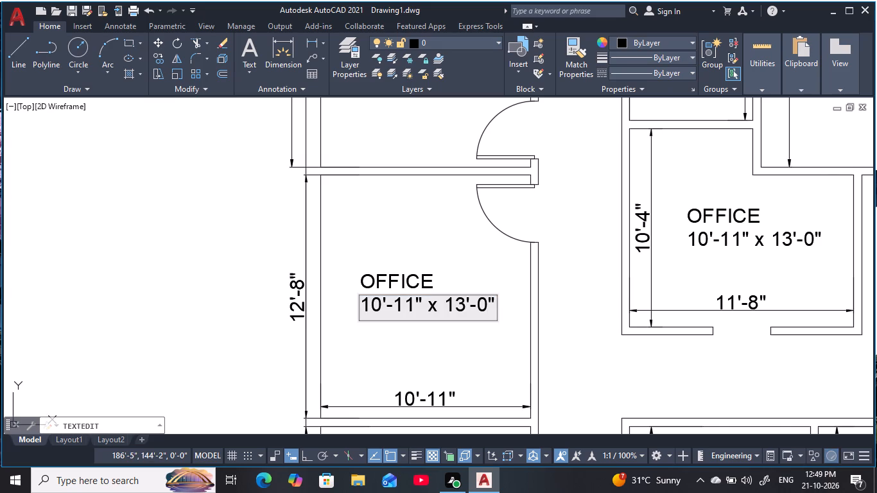
{"action": "key", "text": "BackSpace"}
{"action": "key", "text": "8"}
{"action": "left_click", "coordinate": [416, 309]}
{"action": "left_click", "coordinate": [465, 312]}
{"action": "key", "text": "BackSpace"}
{"action": "key", "text": "BackSpace"}
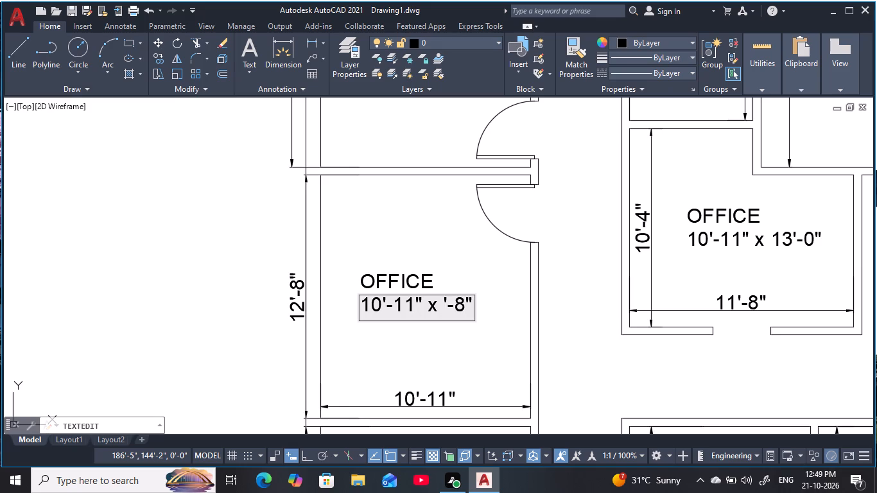
{"action": "key", "text": "2"}
{"action": "key", "text": "BackSpace"}
{"action": "type", "text": "12"}
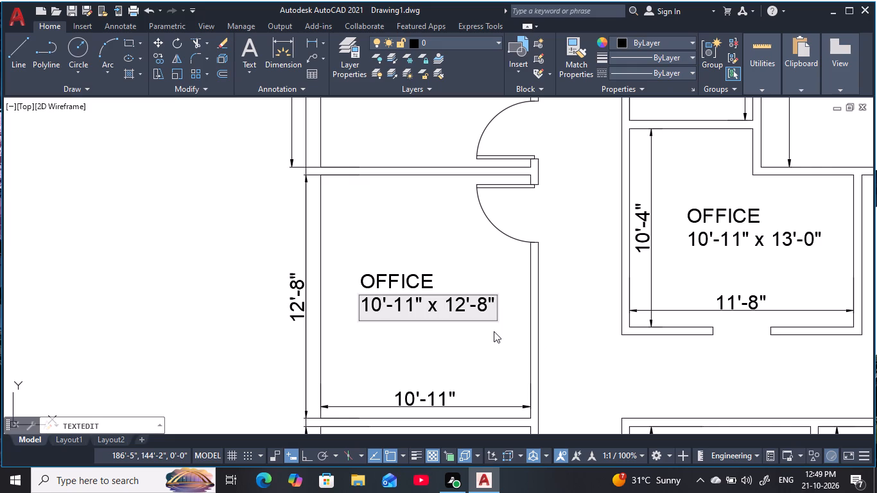
{"action": "key", "text": "Return"}
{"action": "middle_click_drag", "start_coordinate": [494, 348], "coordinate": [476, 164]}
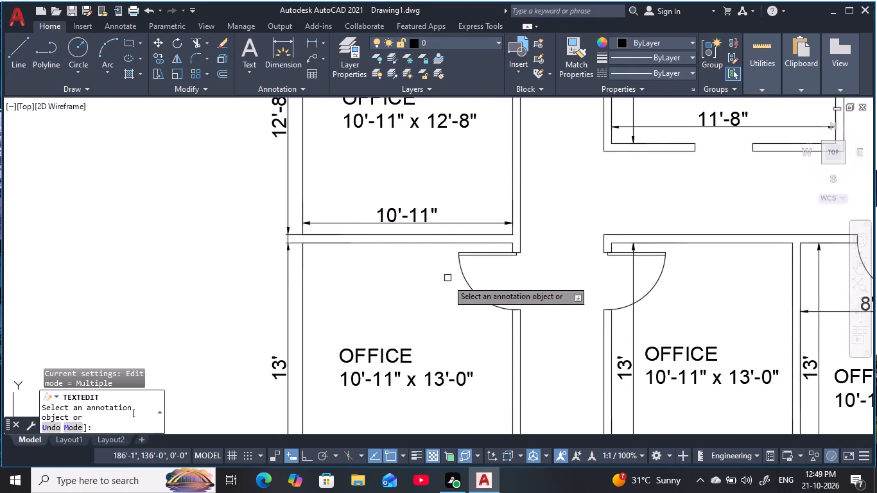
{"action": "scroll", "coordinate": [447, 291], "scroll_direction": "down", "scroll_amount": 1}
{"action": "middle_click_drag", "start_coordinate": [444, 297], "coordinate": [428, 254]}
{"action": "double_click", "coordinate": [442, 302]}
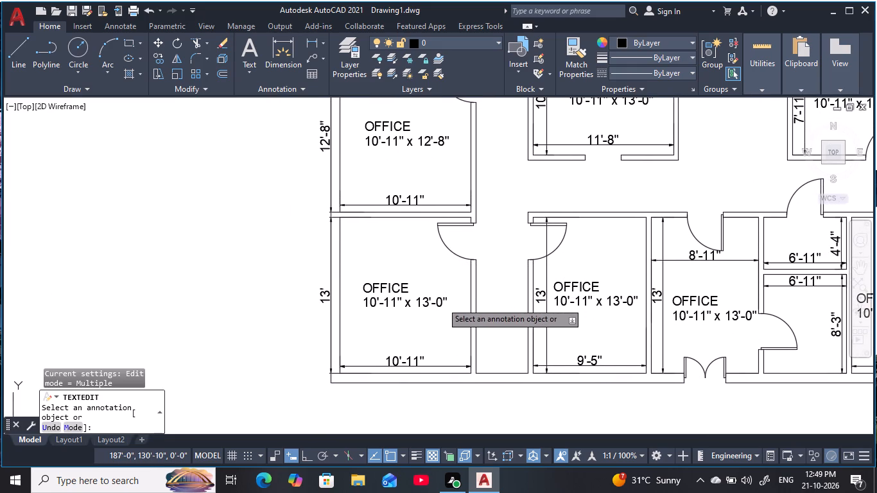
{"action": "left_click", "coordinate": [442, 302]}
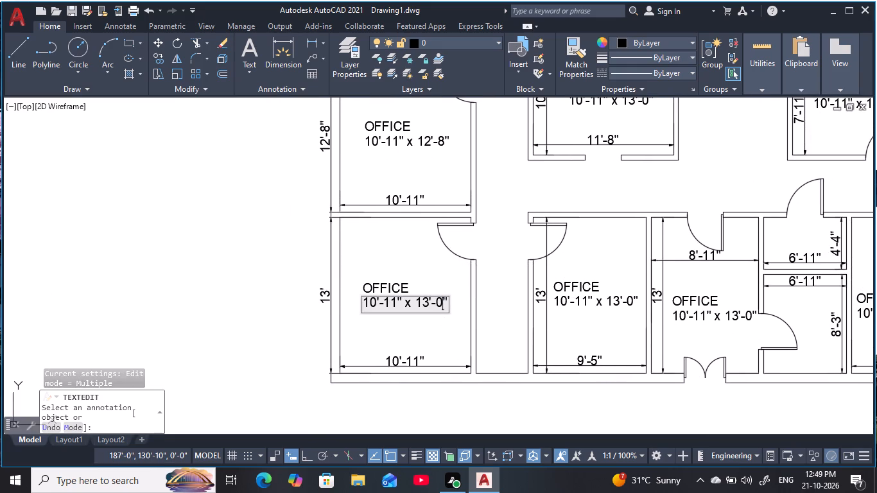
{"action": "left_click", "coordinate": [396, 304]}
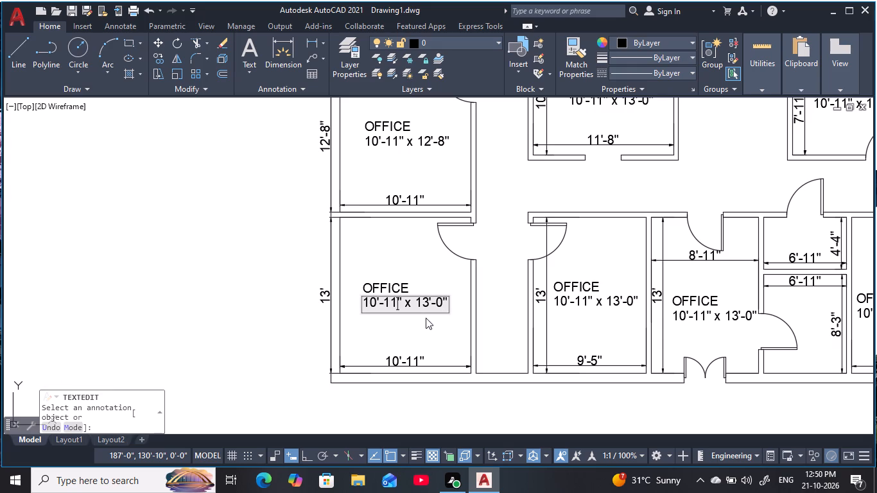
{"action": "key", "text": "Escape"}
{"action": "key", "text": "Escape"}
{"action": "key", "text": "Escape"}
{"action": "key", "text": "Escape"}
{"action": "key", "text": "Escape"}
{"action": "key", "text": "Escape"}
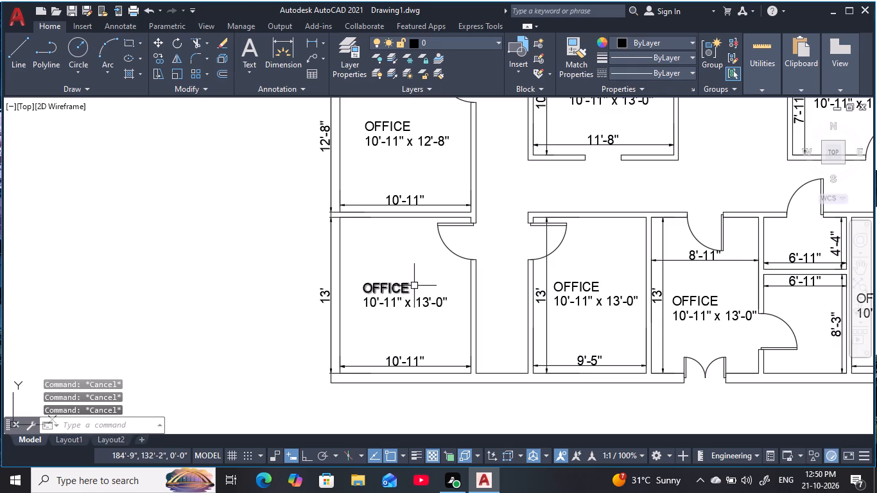
Set the size text of the 9'-5" bottom-row room beside the left corridor to 10'-11" x 9'-5".
{"action": "scroll", "coordinate": [415, 291], "scroll_direction": "up", "scroll_amount": 1}
{"action": "middle_click_drag", "start_coordinate": [415, 291], "coordinate": [393, 303]}
{"action": "scroll", "coordinate": [330, 334], "scroll_direction": "down", "scroll_amount": 1}
{"action": "middle_click_drag", "start_coordinate": [330, 334], "coordinate": [331, 297]}
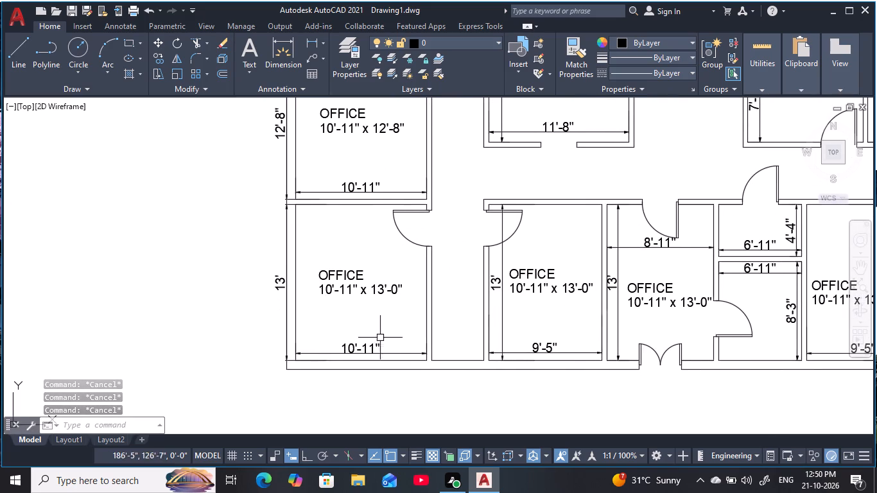
{"action": "scroll", "coordinate": [367, 284], "scroll_direction": "down", "scroll_amount": 1}
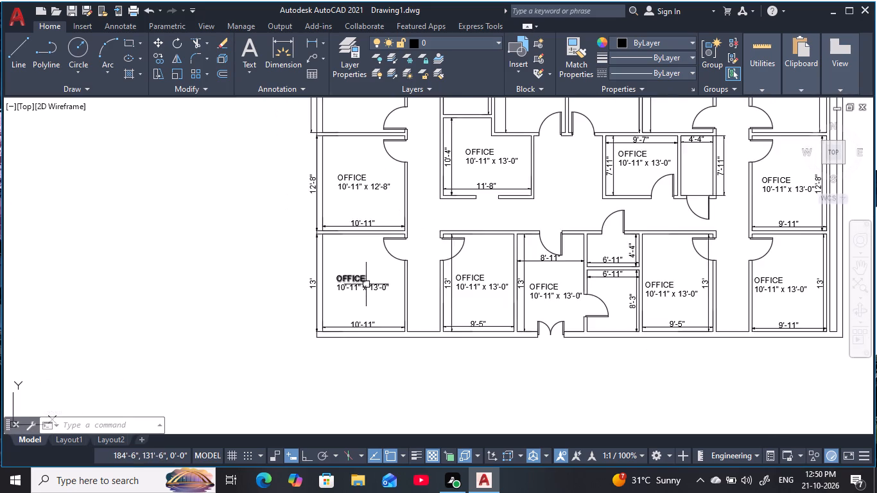
{"action": "middle_click_drag", "start_coordinate": [359, 294], "coordinate": [340, 376]}
{"action": "middle_click_drag", "start_coordinate": [407, 275], "coordinate": [370, 275]}
{"action": "middle_click_drag", "start_coordinate": [435, 322], "coordinate": [402, 221]}
{"action": "scroll", "coordinate": [394, 235], "scroll_direction": "up", "scroll_amount": 2}
{"action": "middle_click_drag", "start_coordinate": [392, 243], "coordinate": [381, 211]}
{"action": "middle_click_drag", "start_coordinate": [404, 255], "coordinate": [399, 253]}
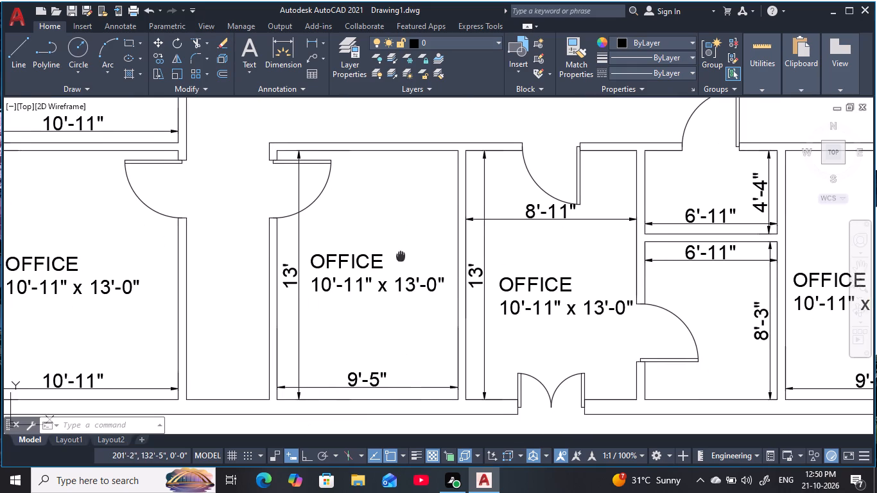
{"action": "middle_click_drag", "start_coordinate": [399, 253], "coordinate": [385, 239]}
{"action": "key", "text": "Escape"}
{"action": "key", "text": "Escape"}
{"action": "key", "text": "Escape"}
{"action": "key", "text": "Escape"}
{"action": "double_click", "coordinate": [421, 273]}
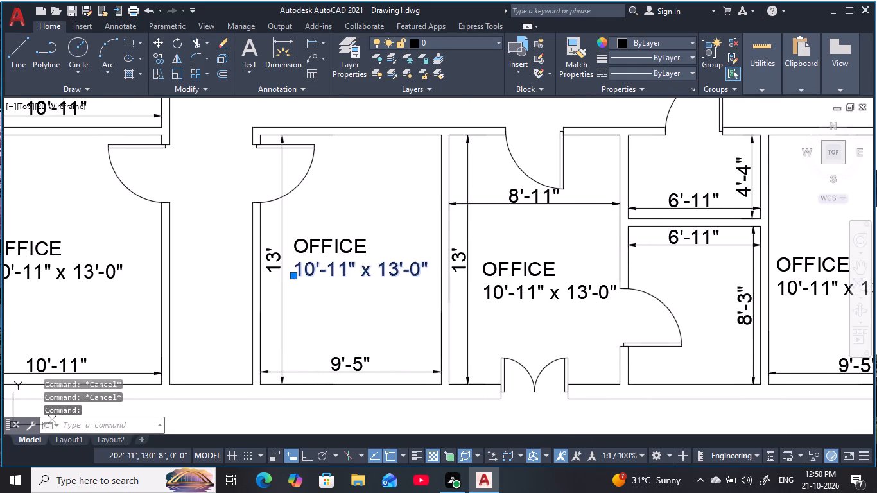
{"action": "left_click", "coordinate": [422, 274]}
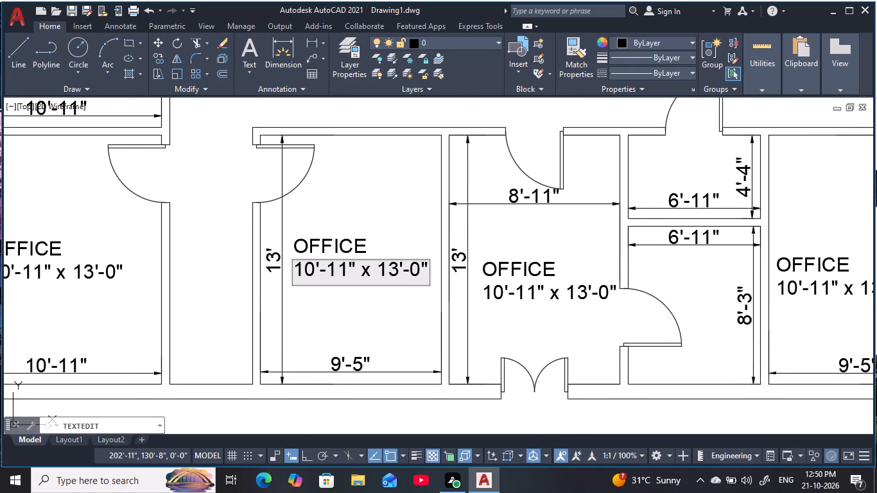
{"action": "key", "text": "BackSpace"}
{"action": "key", "text": "5"}
{"action": "left_click", "coordinate": [394, 272]}
{"action": "key", "text": "BackSpace"}
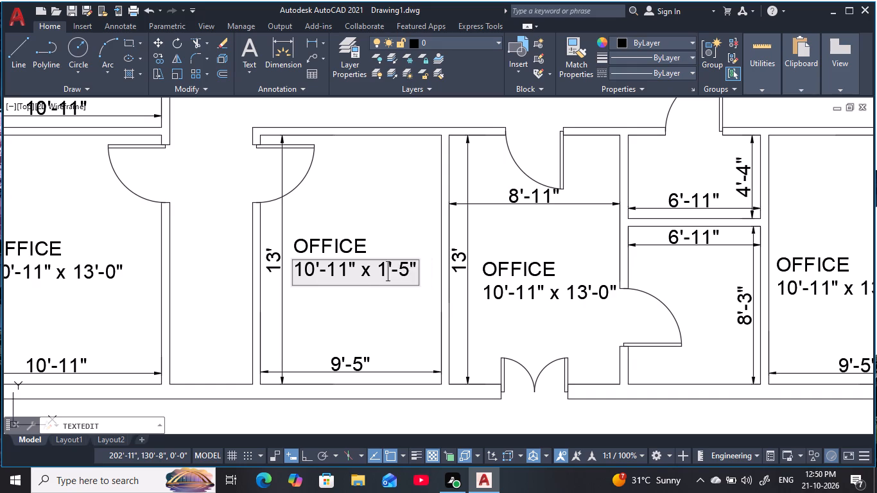
{"action": "key", "text": "BackSpace"}
{"action": "key", "text": "9"}
{"action": "key", "text": "Return"}
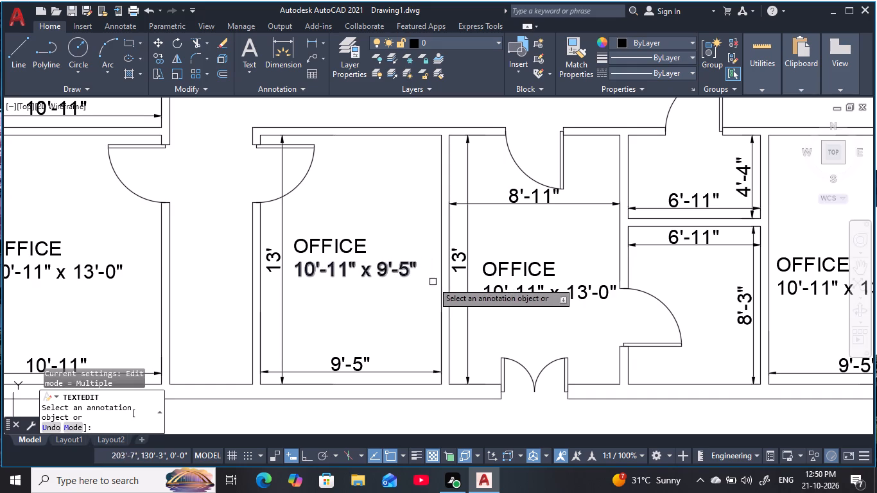
{"action": "key", "text": "Escape"}
{"action": "key", "text": "Escape"}
{"action": "key", "text": "Escape"}
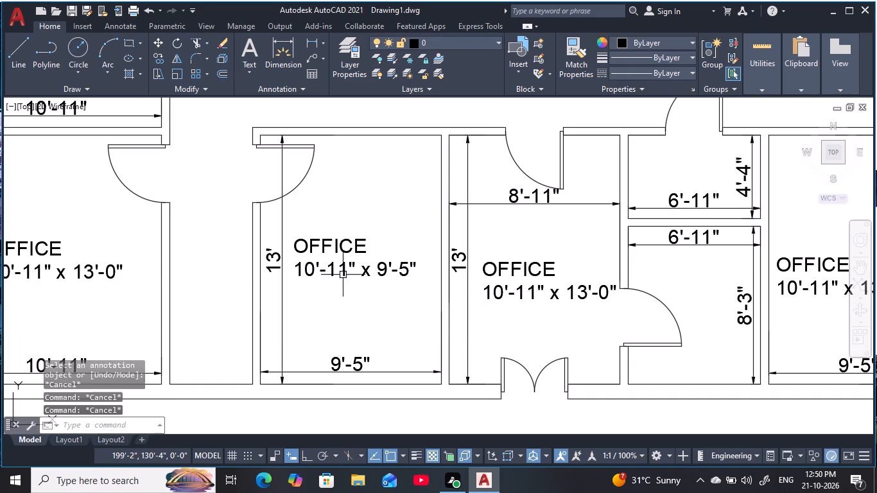
Correct the size text of the 9'-5" bottom-row room beside the left corridor to 9'-5" x13'-0".
{"action": "double_click", "coordinate": [342, 269]}
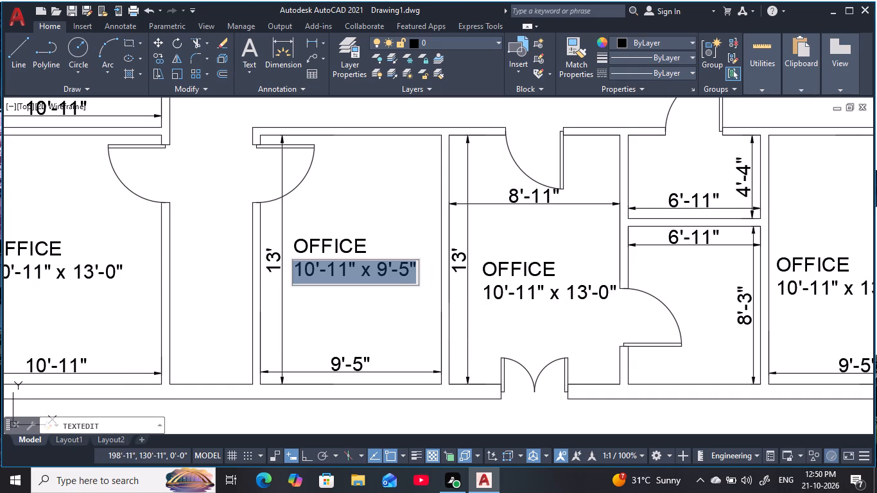
{"action": "left_click", "coordinate": [404, 267]}
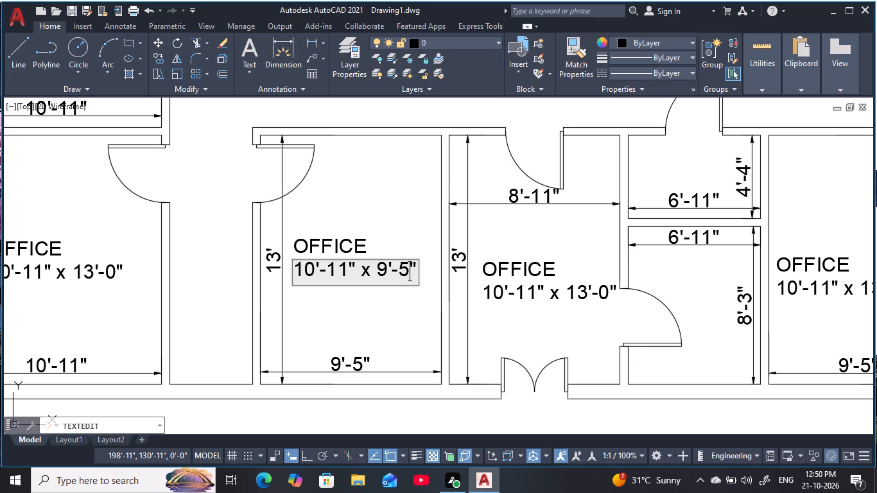
{"action": "key", "text": "BackSpace"}
{"action": "key", "text": "0"}
{"action": "left_click", "coordinate": [387, 275]}
{"action": "key", "text": "BackSpace"}
{"action": "key", "text": "BackSpace"}
{"action": "type", "text": "13"}
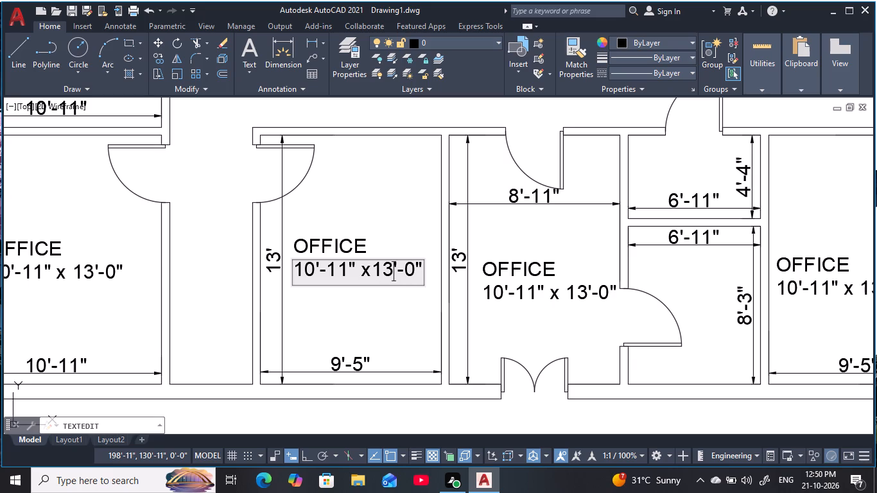
{"action": "left_click", "coordinate": [346, 270]}
{"action": "key", "text": "BackSpace"}
{"action": "key", "text": "BackSpace"}
{"action": "key", "text": "5"}
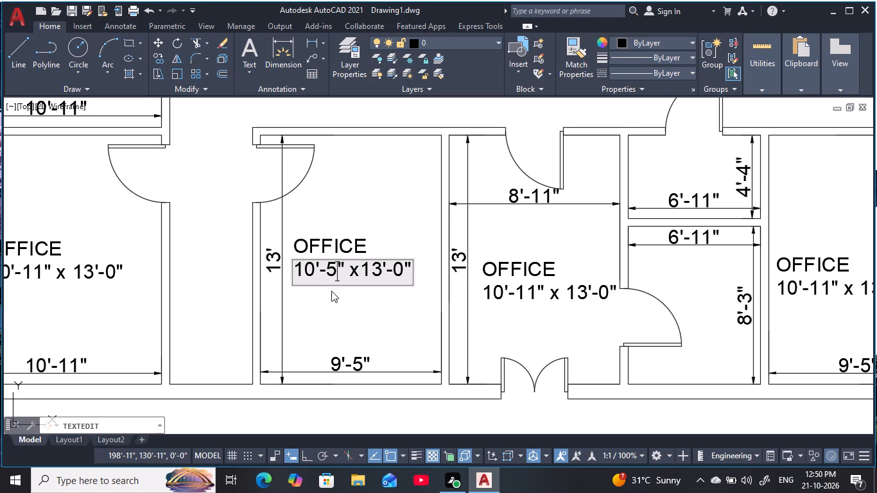
{"action": "left_click", "coordinate": [313, 272]}
{"action": "key", "text": "BackSpace"}
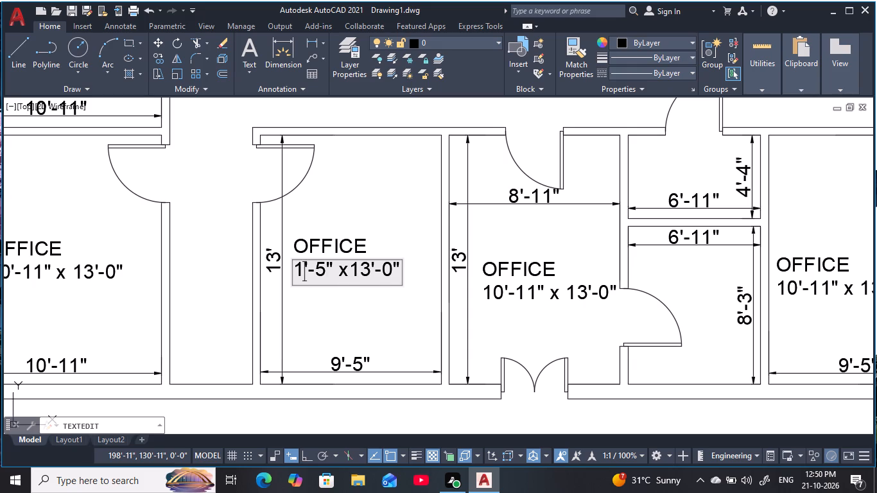
{"action": "key", "text": "BackSpace"}
{"action": "key", "text": "9"}
{"action": "key", "text": "Return"}
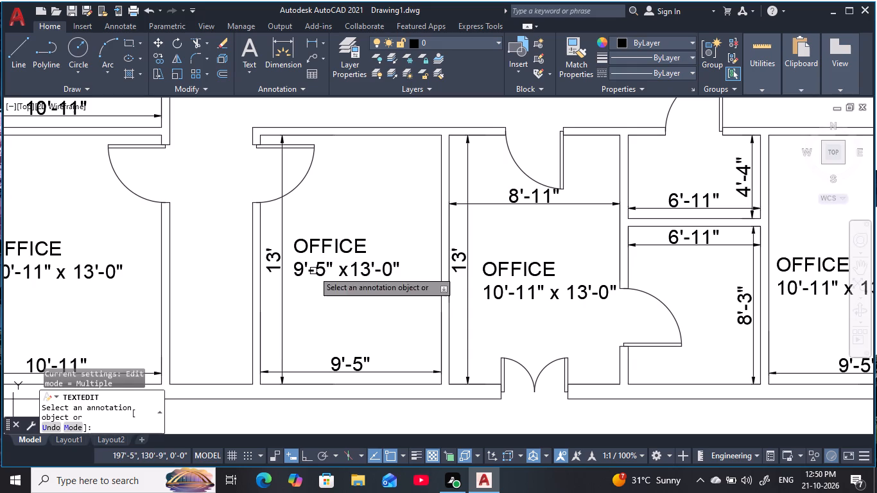
{"action": "middle_click_drag", "start_coordinate": [393, 297], "coordinate": [304, 316]}
{"action": "key", "text": "Escape"}
{"action": "key", "text": "Escape"}
{"action": "key", "text": "Escape"}
{"action": "key", "text": "Escape"}
Set the size text of the 8'-11" entrance room with the double door to 8'-11" x 13'-0".
{"action": "left_click", "coordinate": [531, 316]}
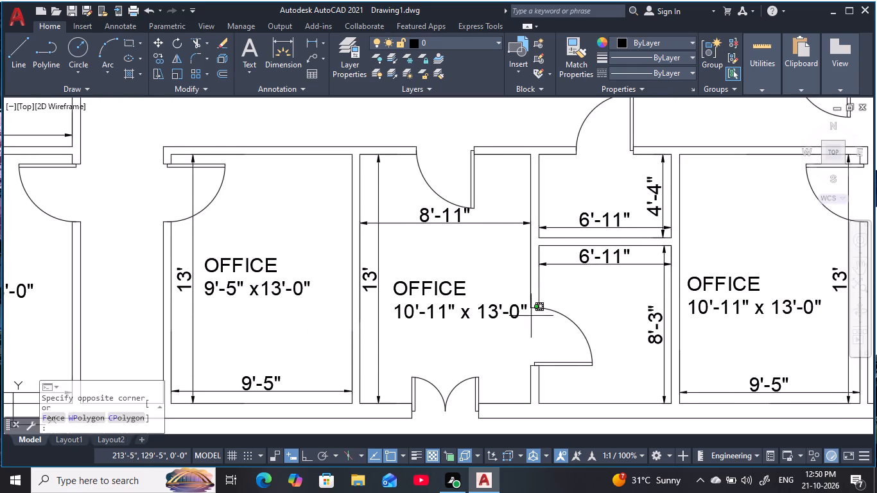
{"action": "key", "text": "Escape"}
{"action": "key", "text": "Escape"}
{"action": "double_click", "coordinate": [503, 311]}
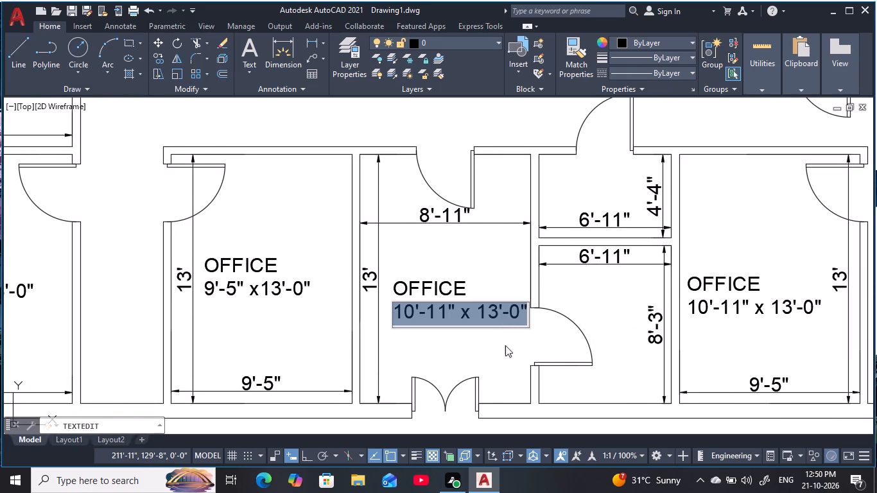
{"action": "left_click", "coordinate": [513, 317]}
{"action": "left_click", "coordinate": [517, 315]}
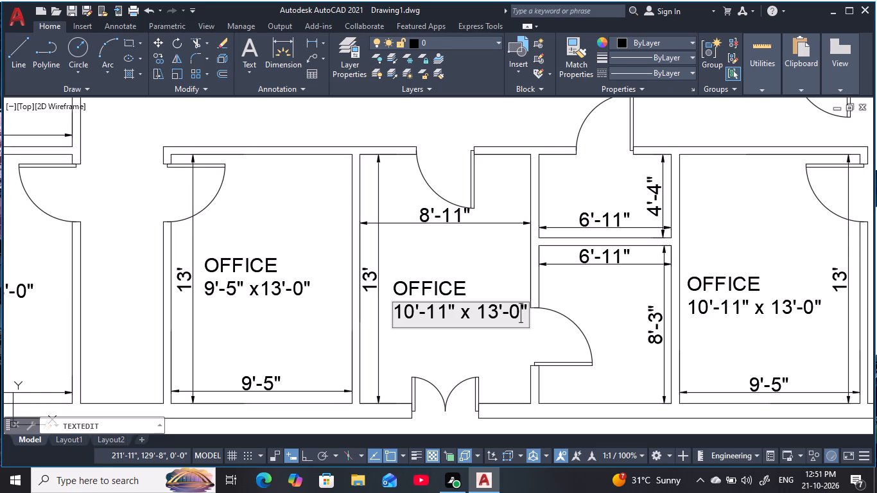
{"action": "left_click", "coordinate": [413, 309]}
{"action": "key", "text": "BackSpace"}
{"action": "key", "text": "BackSpace"}
{"action": "key", "text": "8"}
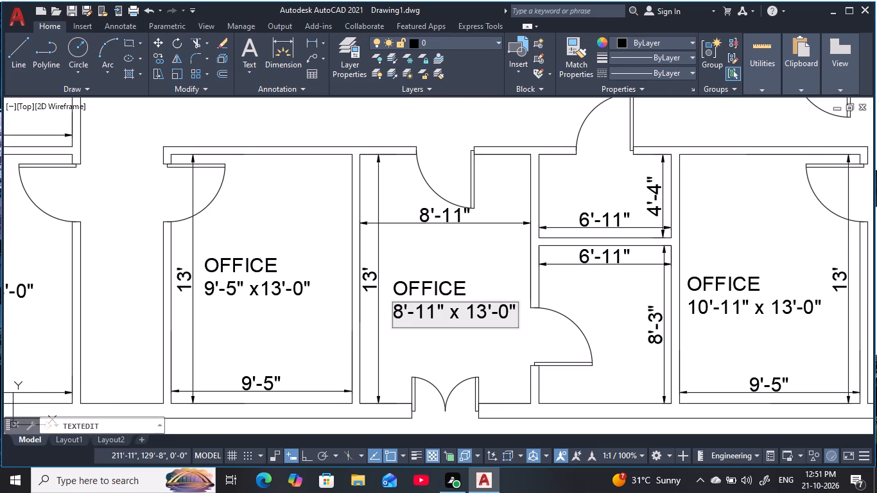
{"action": "key", "text": "Return"}
{"action": "middle_click_drag", "start_coordinate": [505, 302], "coordinate": [303, 328]}
{"action": "scroll", "coordinate": [502, 303], "scroll_direction": "down", "scroll_amount": 1}
{"action": "middle_click_drag", "start_coordinate": [482, 343], "coordinate": [424, 331]}
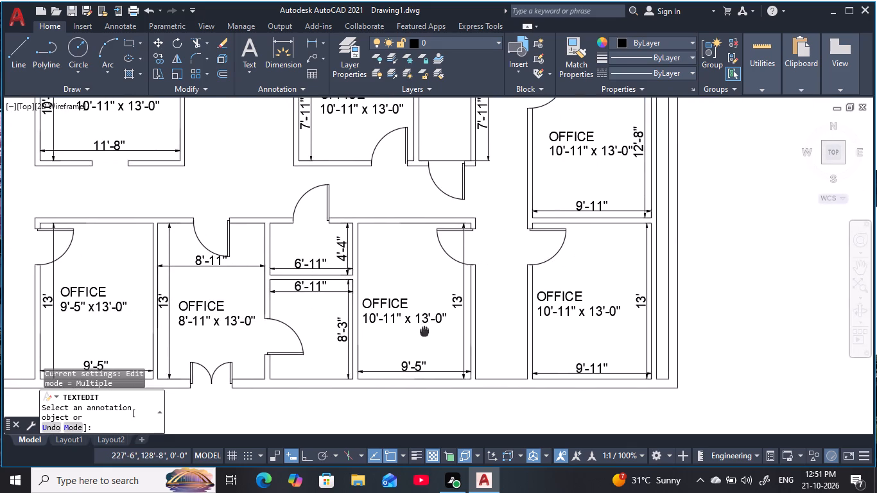
{"action": "middle_click_drag", "start_coordinate": [424, 331], "coordinate": [424, 331]}
{"action": "scroll", "coordinate": [426, 326], "scroll_direction": "up", "scroll_amount": 1}
{"action": "middle_click_drag", "start_coordinate": [427, 324], "coordinate": [444, 331]}
{"action": "key", "text": "Escape"}
{"action": "key", "text": "Escape"}
{"action": "key", "text": "Escape"}
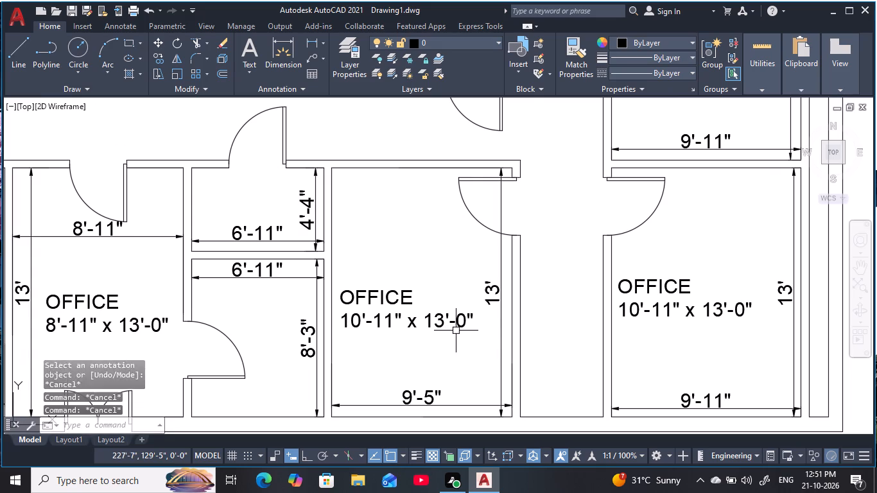
{"action": "key", "text": "Escape"}
{"action": "key", "text": "Escape"}
Set the size text of the 9'-5" bottom-row room beside the right corridor to 9'-5" x 13'-0".
{"action": "double_click", "coordinate": [463, 322]}
{"action": "left_click", "coordinate": [463, 320]}
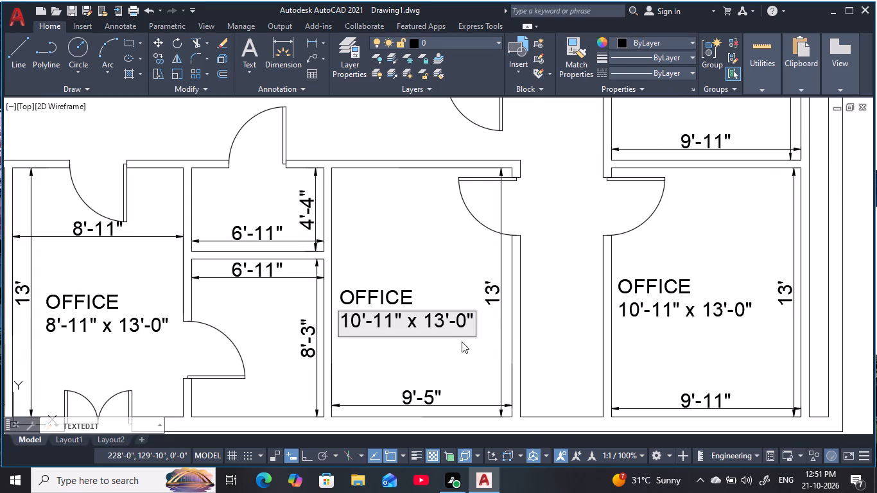
{"action": "left_click", "coordinate": [392, 317]}
{"action": "key", "text": "BackSpace"}
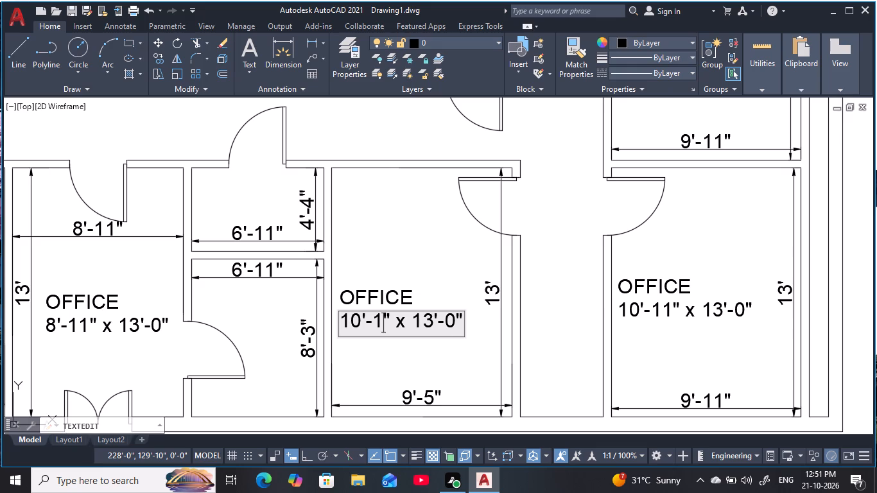
{"action": "key", "text": "BackSpace"}
{"action": "key", "text": "5"}
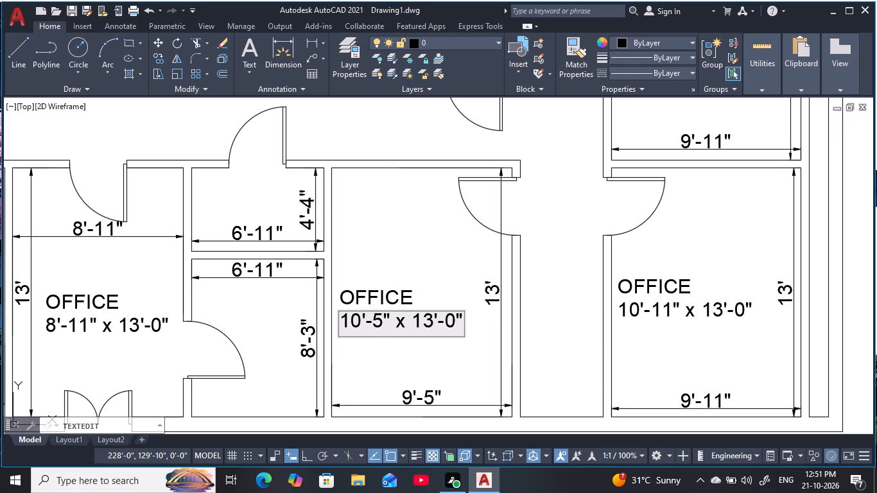
{"action": "left_click", "coordinate": [361, 323]}
{"action": "key", "text": "BackSpace"}
{"action": "key", "text": "BackSpace"}
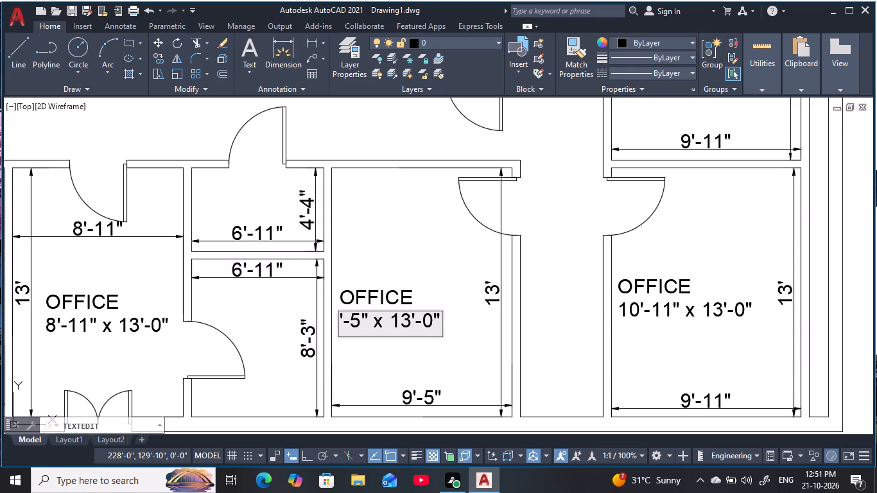
{"action": "key", "text": "9"}
{"action": "key", "text": "Return"}
{"action": "middle_click_drag", "start_coordinate": [451, 325], "coordinate": [247, 327]}
{"action": "key", "text": "Escape"}
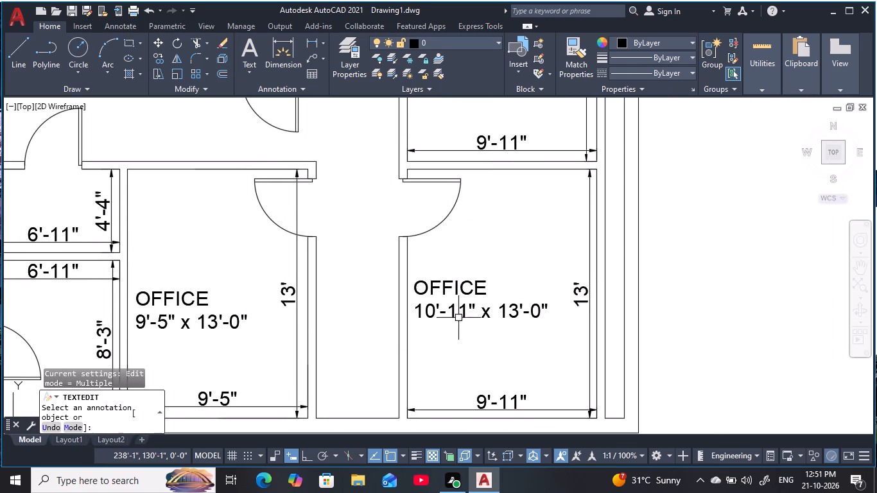
{"action": "key", "text": "Escape"}
{"action": "key", "text": "Escape"}
Set the size text of the bottom room in the right column to 9'-11" x 13'-0".
{"action": "double_click", "coordinate": [523, 313]}
{"action": "left_click", "coordinate": [541, 313]}
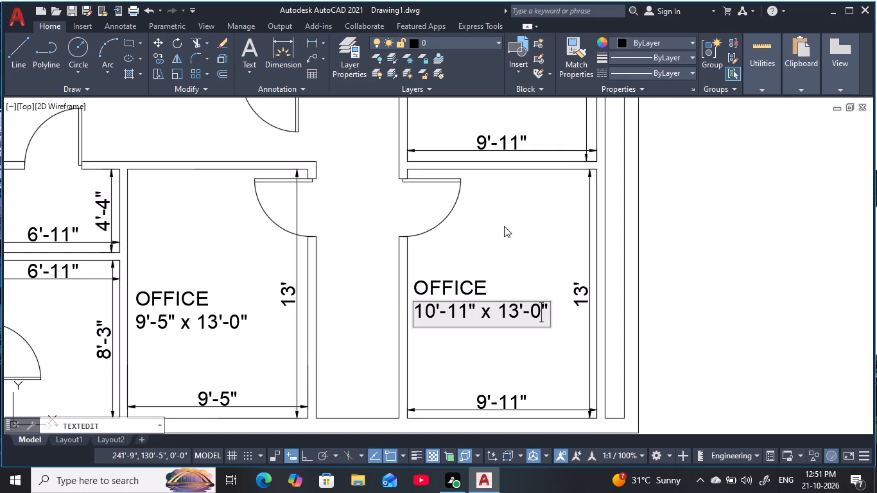
{"action": "left_click", "coordinate": [433, 311]}
{"action": "key", "text": "BackSpace"}
{"action": "key", "text": "BackSpace"}
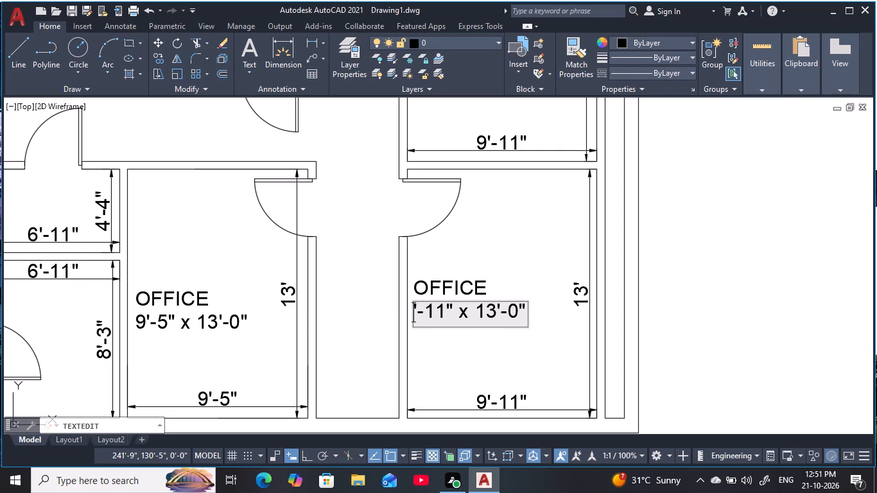
{"action": "key", "text": "9"}
{"action": "key", "text": "Return"}
{"action": "scroll", "coordinate": [498, 270], "scroll_direction": "down", "scroll_amount": 1}
{"action": "middle_click_drag", "start_coordinate": [498, 270], "coordinate": [479, 345]}
{"action": "scroll", "coordinate": [483, 216], "scroll_direction": "up", "scroll_amount": 1}
{"action": "middle_click_drag", "start_coordinate": [480, 225], "coordinate": [445, 257]}
{"action": "key", "text": "Escape"}
{"action": "key", "text": "Escape"}
{"action": "key", "text": "Escape"}
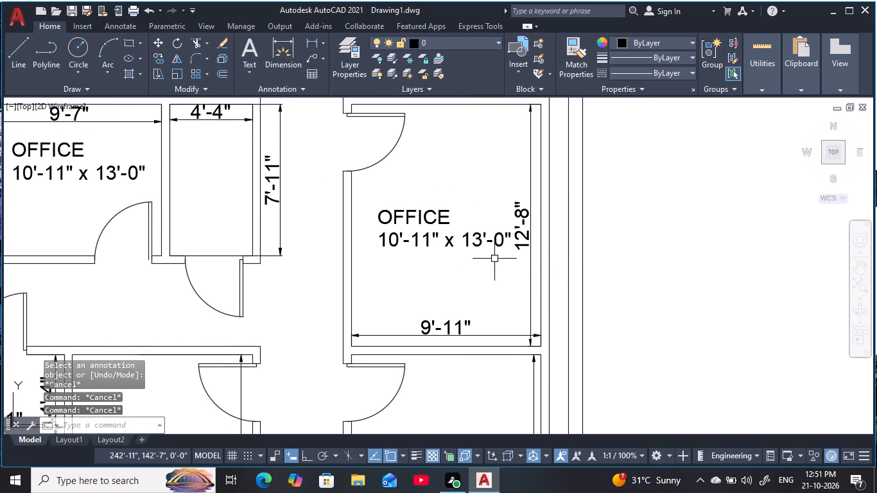
Set the size text of the middle room in the right column to 9'-11" x 12'-8".
{"action": "double_click", "coordinate": [492, 249]}
{"action": "key", "text": "Escape"}
{"action": "key", "text": "Escape"}
{"action": "left_click", "coordinate": [503, 236]}
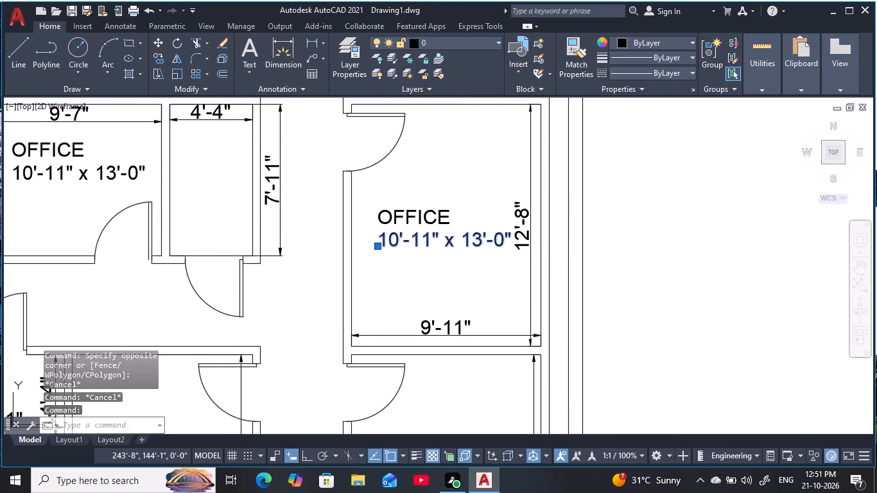
{"action": "left_click", "coordinate": [503, 236]}
{"action": "left_click", "coordinate": [503, 243]}
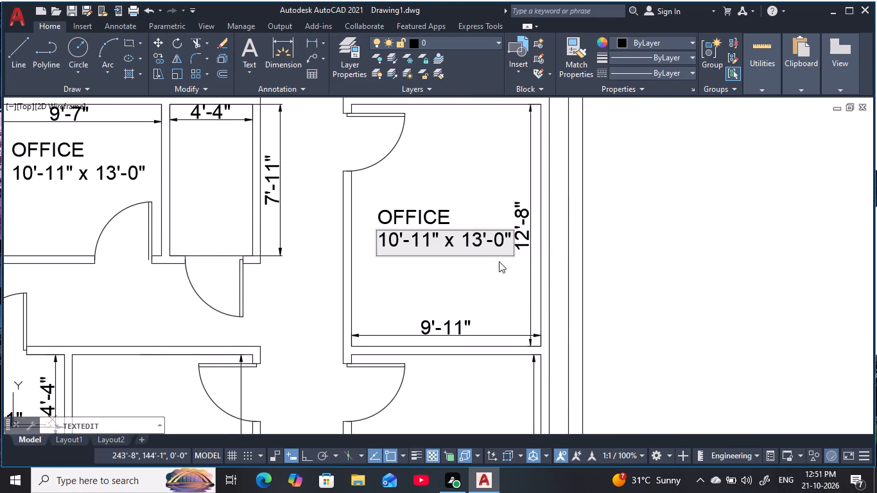
{"action": "key", "text": "BackSpace"}
{"action": "key", "text": "8"}
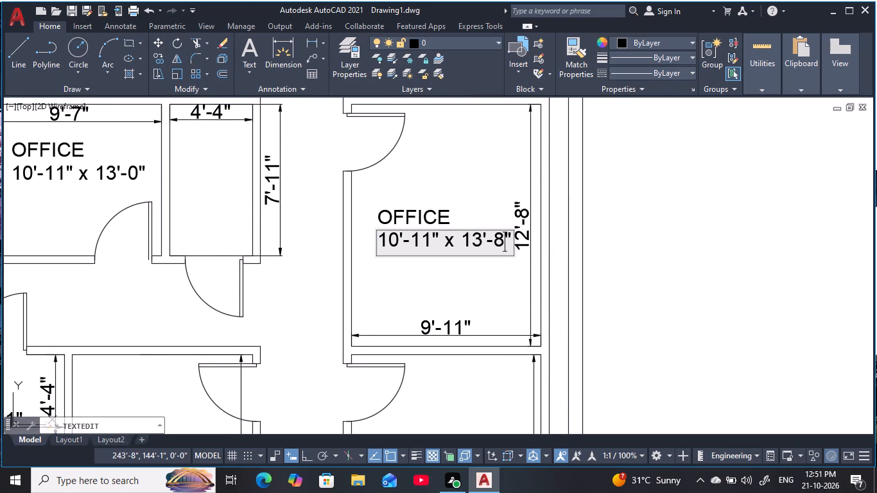
{"action": "left_click", "coordinate": [480, 246]}
{"action": "key", "text": "BackSpace"}
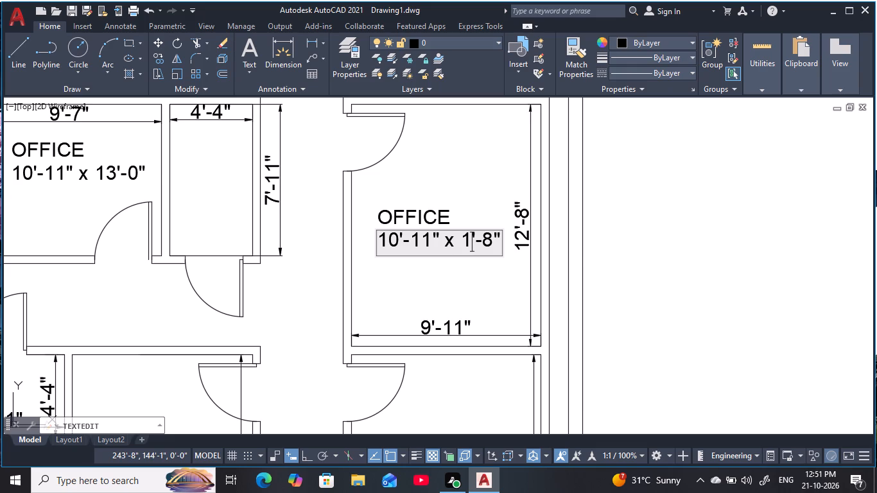
{"action": "key", "text": "2"}
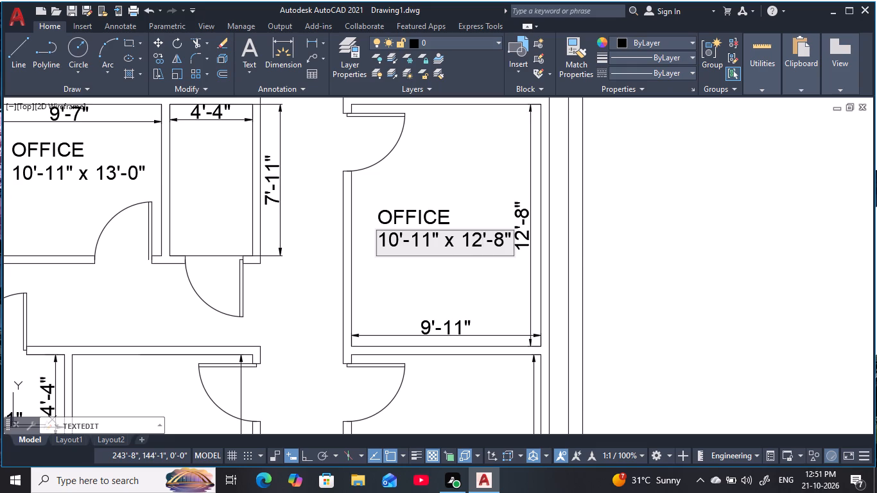
{"action": "left_click", "coordinate": [400, 245]}
{"action": "key", "text": "BackSpace"}
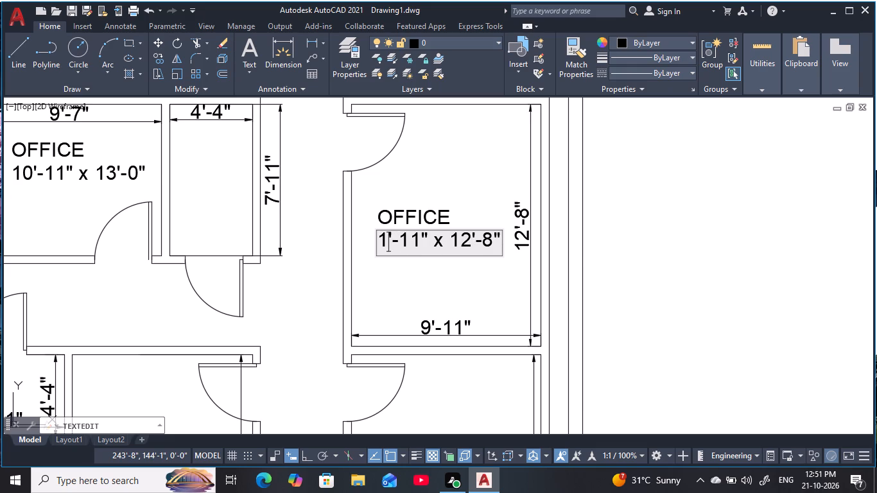
{"action": "key", "text": "BackSpace"}
{"action": "key", "text": "9"}
{"action": "middle_click_drag", "start_coordinate": [461, 182], "coordinate": [440, 313]}
{"action": "middle_click_drag", "start_coordinate": [430, 275], "coordinate": [438, 368]}
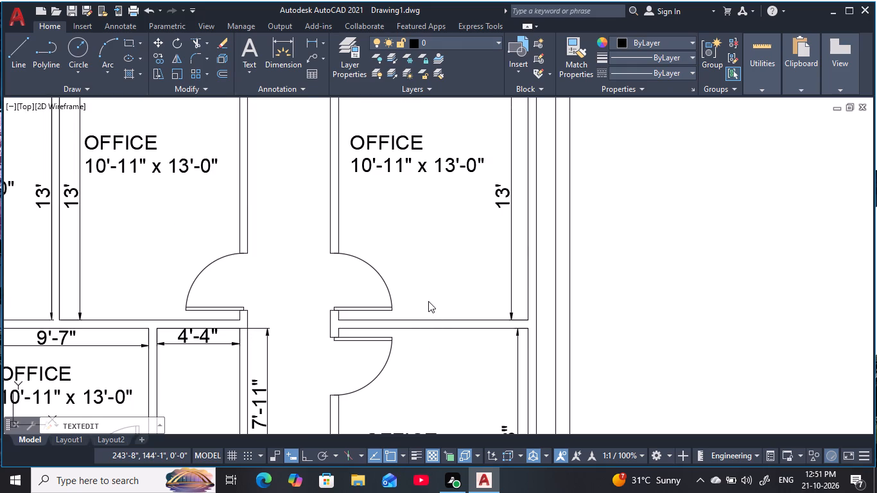
{"action": "key", "text": "Return"}
{"action": "middle_click_drag", "start_coordinate": [426, 233], "coordinate": [432, 325]}
{"action": "key", "text": "Escape"}
{"action": "key", "text": "Escape"}
{"action": "key", "text": "Escape"}
Set the size text of the top room in the right column to 9'-11" x 13'-0".
{"action": "double_click", "coordinate": [468, 259]}
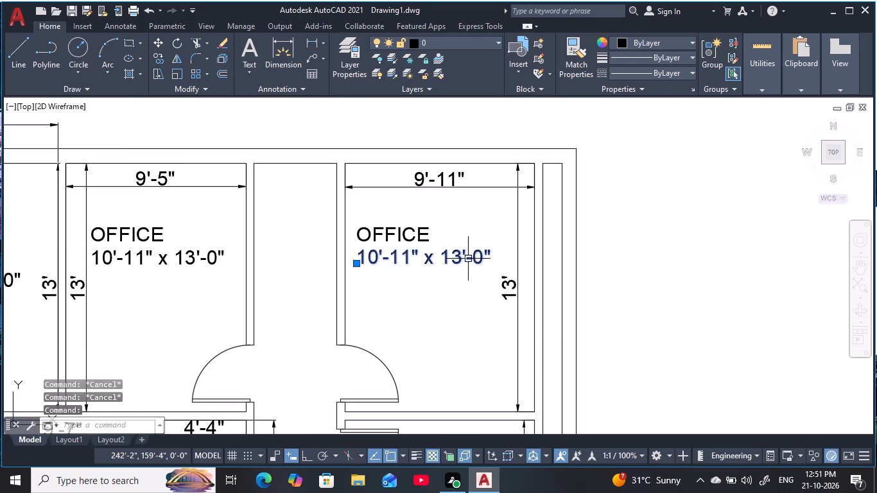
{"action": "left_click", "coordinate": [480, 266]}
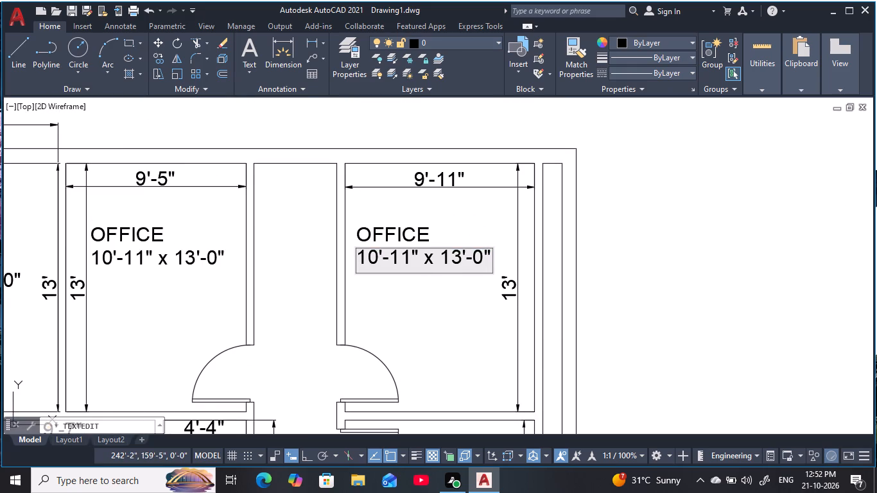
{"action": "left_click", "coordinate": [377, 260]}
{"action": "key", "text": "BackSpace"}
{"action": "key", "text": "BackSpace"}
{"action": "key", "text": "9"}
{"action": "key", "text": "Return"}
{"action": "scroll", "coordinate": [383, 263], "scroll_direction": "down", "scroll_amount": 1}
{"action": "middle_click_drag", "start_coordinate": [386, 266], "coordinate": [503, 266]}
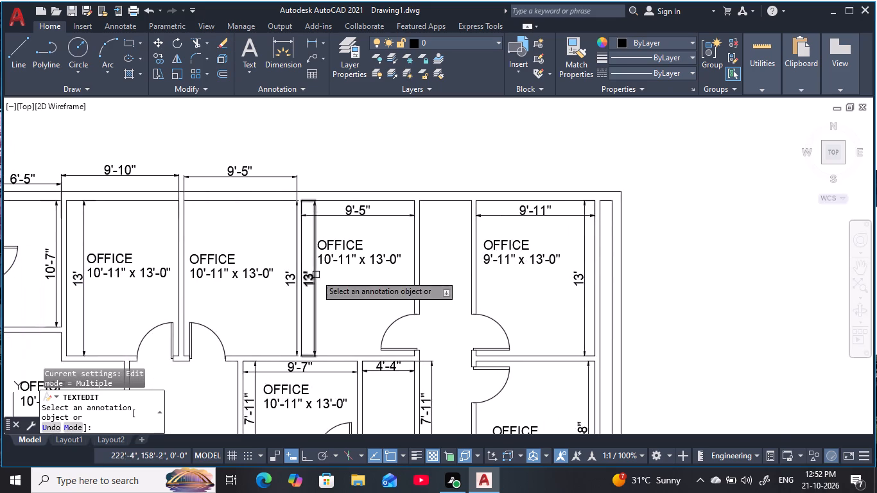
{"action": "scroll", "coordinate": [354, 265], "scroll_direction": "up", "scroll_amount": 1}
{"action": "middle_click_drag", "start_coordinate": [357, 275], "coordinate": [367, 313]}
{"action": "key", "text": "Escape"}
{"action": "key", "text": "Escape"}
{"action": "key", "text": "Escape"}
Set the size text of the top-row room beside the right corridor to 9'-5" x 13'-0".
{"action": "double_click", "coordinate": [426, 292]}
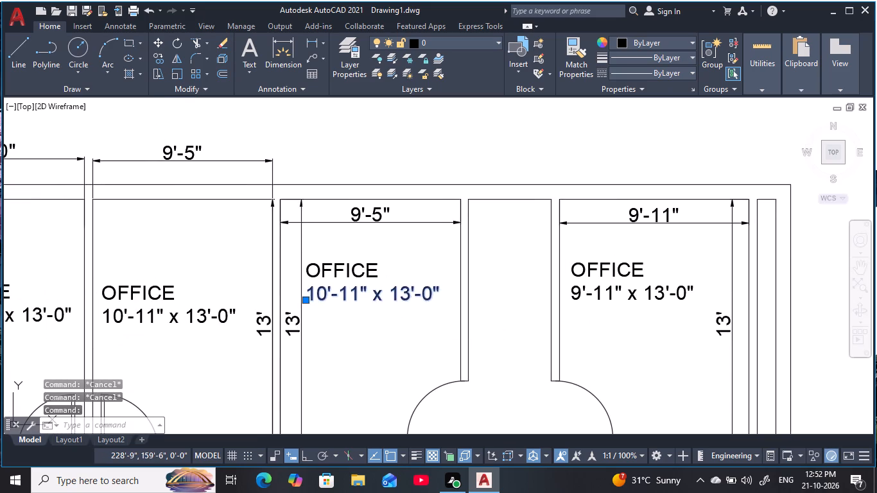
{"action": "middle_click_drag", "start_coordinate": [424, 323], "coordinate": [451, 268]}
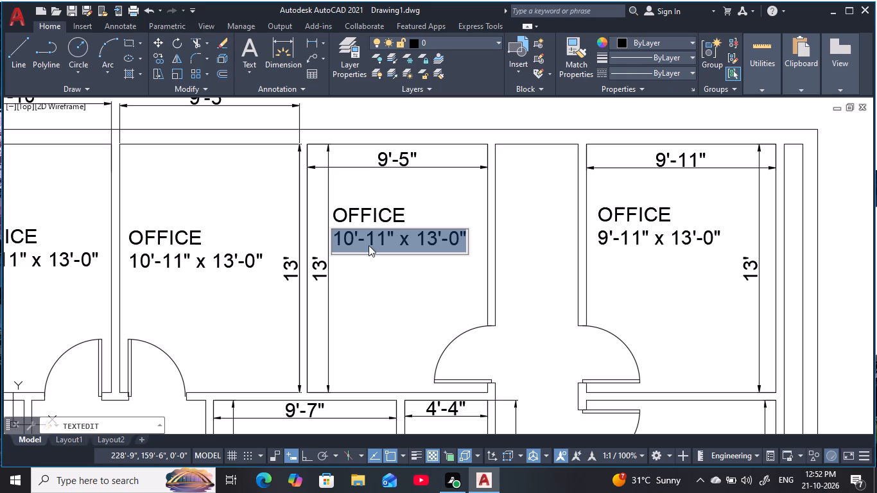
{"action": "left_click", "coordinate": [387, 242]}
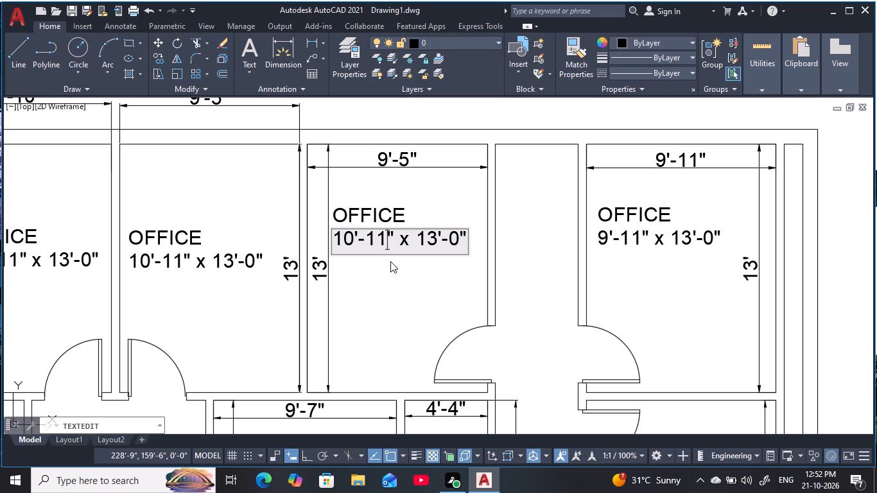
{"action": "key", "text": "BackSpace"}
{"action": "key", "text": "BackSpace"}
{"action": "key", "text": "5"}
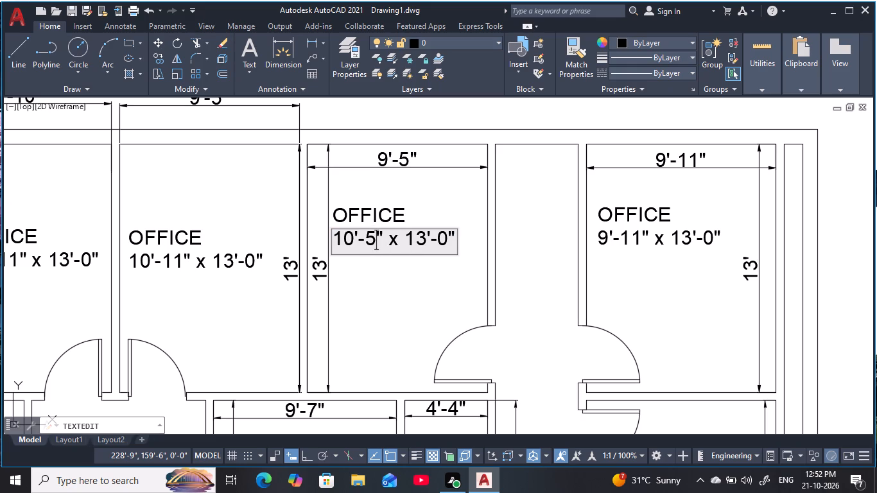
{"action": "left_click", "coordinate": [349, 239]}
{"action": "left_click", "coordinate": [351, 243]}
{"action": "key", "text": "BackSpace"}
{"action": "key", "text": "BackSpace"}
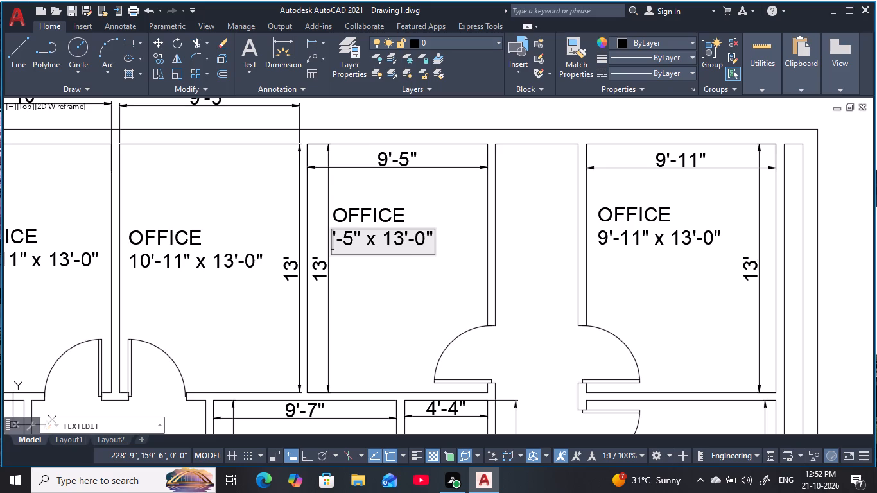
{"action": "key", "text": "9"}
{"action": "key", "text": "Return"}
{"action": "middle_click_drag", "start_coordinate": [296, 266], "coordinate": [386, 247]}
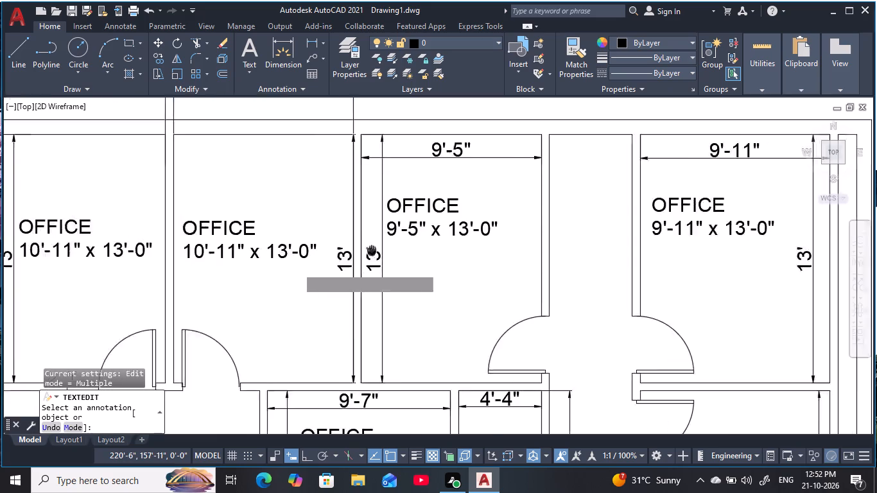
{"action": "middle_click_drag", "start_coordinate": [386, 247], "coordinate": [404, 245]}
{"action": "key", "text": "Escape"}
{"action": "key", "text": "Escape"}
{"action": "key", "text": "Escape"}
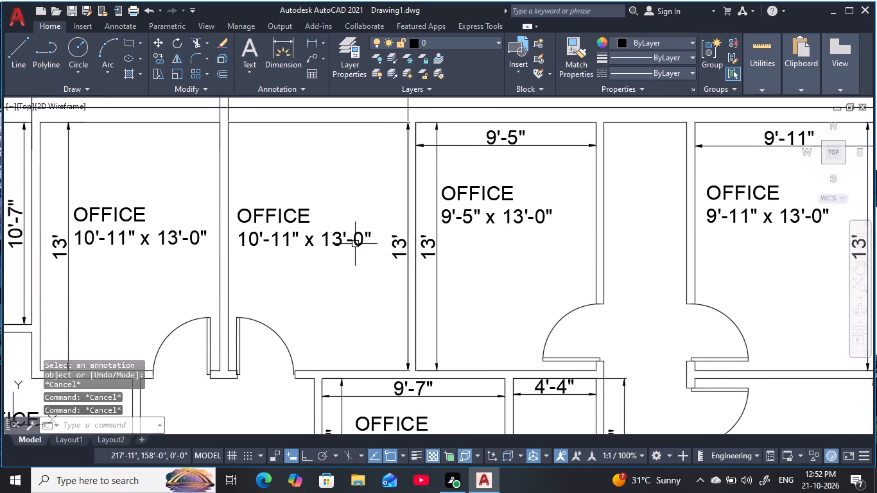
{"action": "key", "text": "Escape"}
Set the size text of the top-row room between the 9'-10" room and the corridor-side room to 9'-5" x 13'-0".
{"action": "double_click", "coordinate": [354, 244]}
{"action": "middle_click_drag", "start_coordinate": [356, 249], "coordinate": [357, 251]}
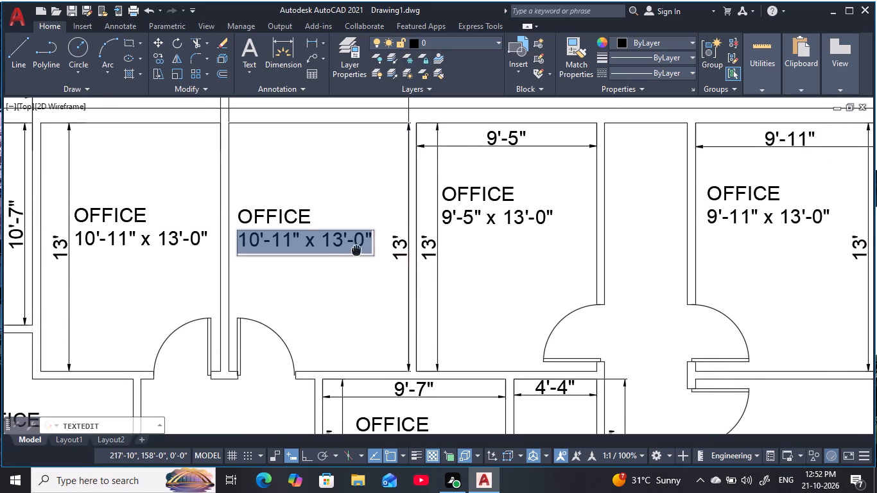
{"action": "middle_click_drag", "start_coordinate": [357, 251], "coordinate": [385, 307]}
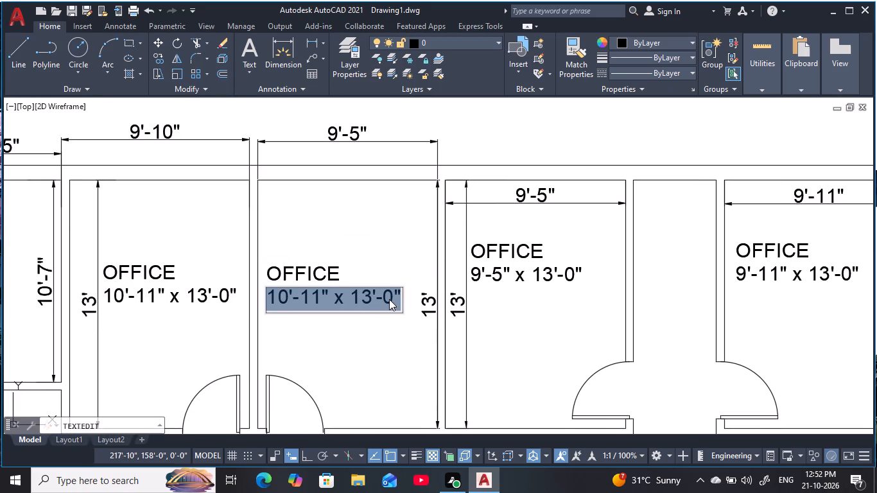
{"action": "left_click", "coordinate": [320, 301]}
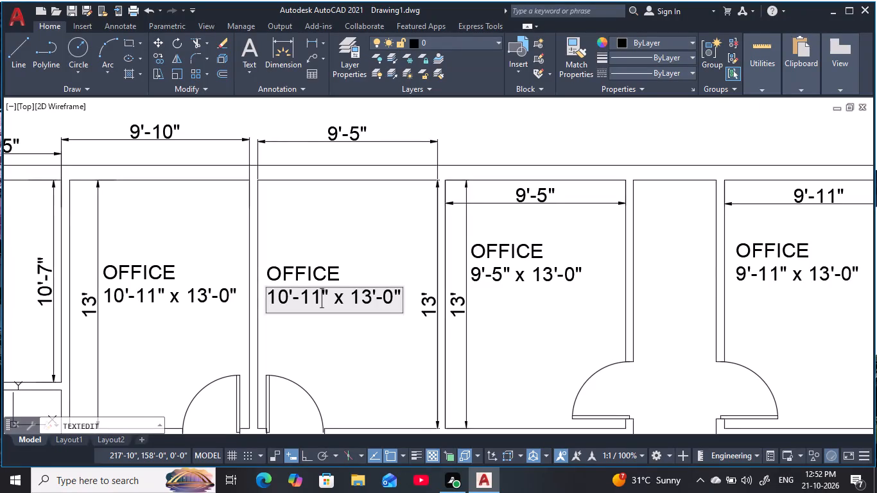
{"action": "key", "text": "BackSpace"}
{"action": "key", "text": "BackSpace"}
{"action": "key", "text": "5"}
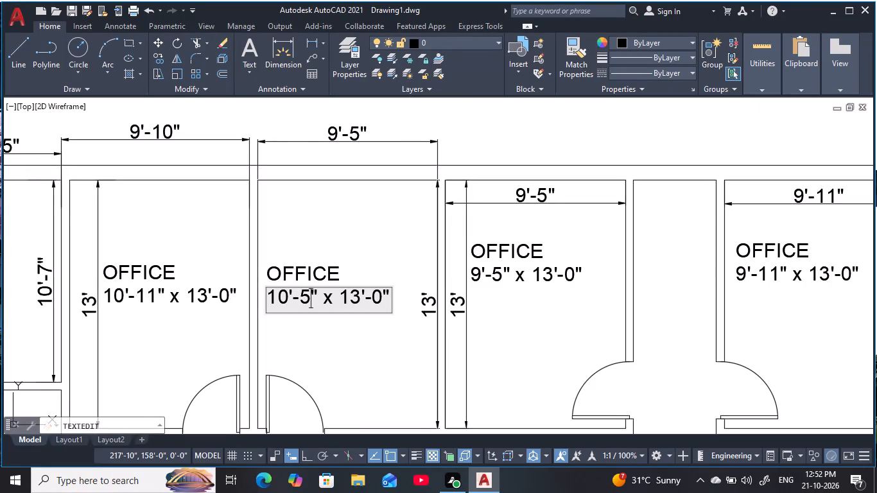
{"action": "left_click", "coordinate": [289, 300]}
{"action": "key", "text": "BackSpace"}
{"action": "key", "text": "BackSpace"}
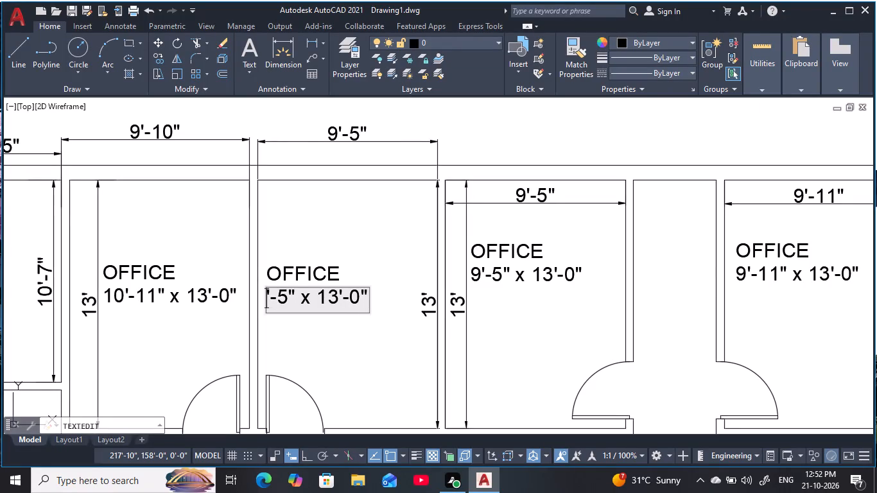
{"action": "key", "text": "9"}
{"action": "key", "text": "Return"}
{"action": "middle_click_drag", "start_coordinate": [261, 304], "coordinate": [414, 276]}
{"action": "scroll", "coordinate": [414, 276], "scroll_direction": "up", "scroll_amount": 1}
{"action": "key", "text": "Escape"}
{"action": "key", "text": "Escape"}
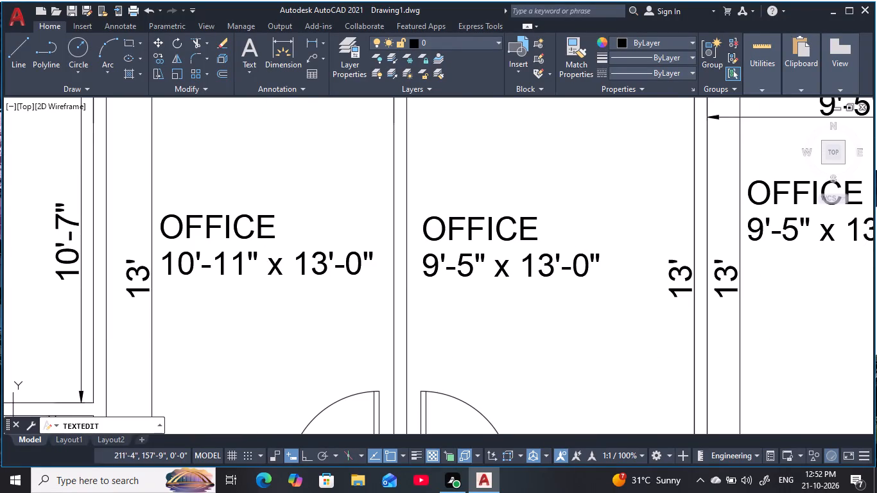
{"action": "key", "text": "Escape"}
Set the size text of the 9'-10" wide top-row room to 9'-10" x 13'-0".
{"action": "scroll", "coordinate": [355, 275], "scroll_direction": "down", "scroll_amount": 2}
{"action": "middle_click_drag", "start_coordinate": [354, 276], "coordinate": [391, 280]}
{"action": "scroll", "coordinate": [358, 277], "scroll_direction": "up", "scroll_amount": 2}
{"action": "middle_click_drag", "start_coordinate": [355, 276], "coordinate": [406, 293]}
{"action": "scroll", "coordinate": [407, 293], "scroll_direction": "down", "scroll_amount": 1}
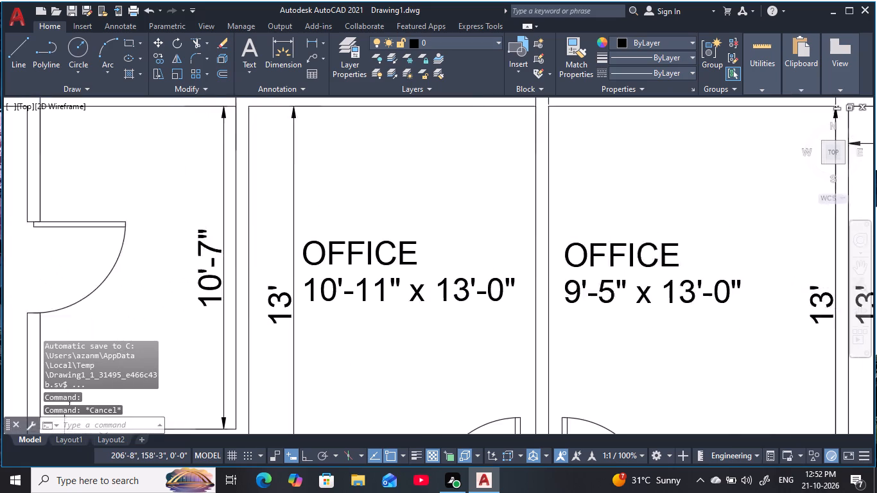
{"action": "key", "text": "Escape"}
{"action": "key", "text": "Escape"}
{"action": "double_click", "coordinate": [442, 290]}
{"action": "left_click", "coordinate": [460, 292]}
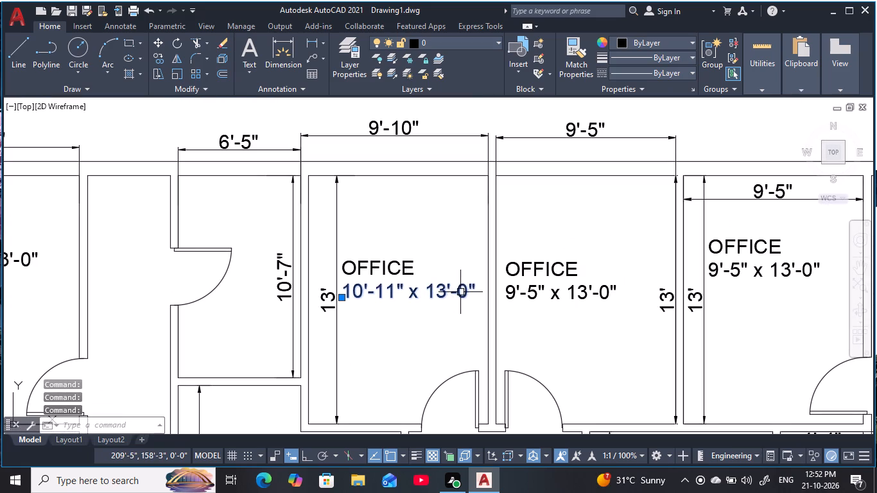
{"action": "left_click", "coordinate": [460, 292]}
{"action": "key", "text": "Escape"}
{"action": "key", "text": "Escape"}
{"action": "double_click", "coordinate": [463, 292]}
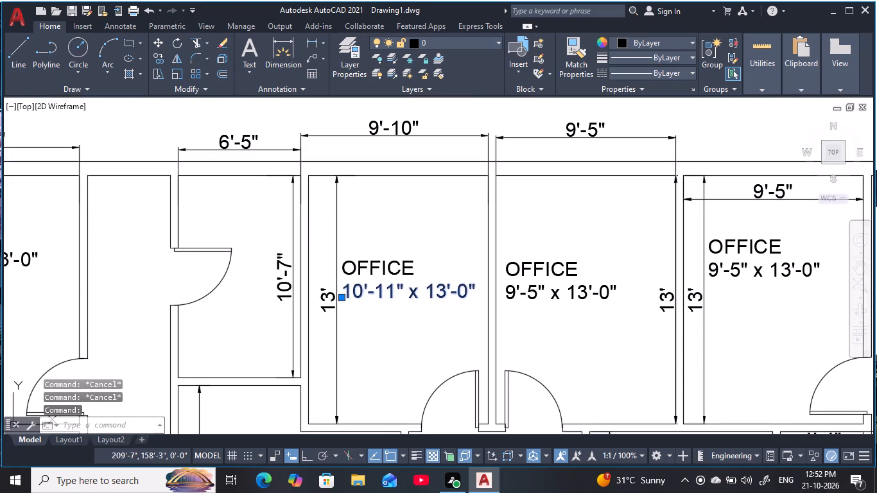
{"action": "left_click", "coordinate": [392, 291]}
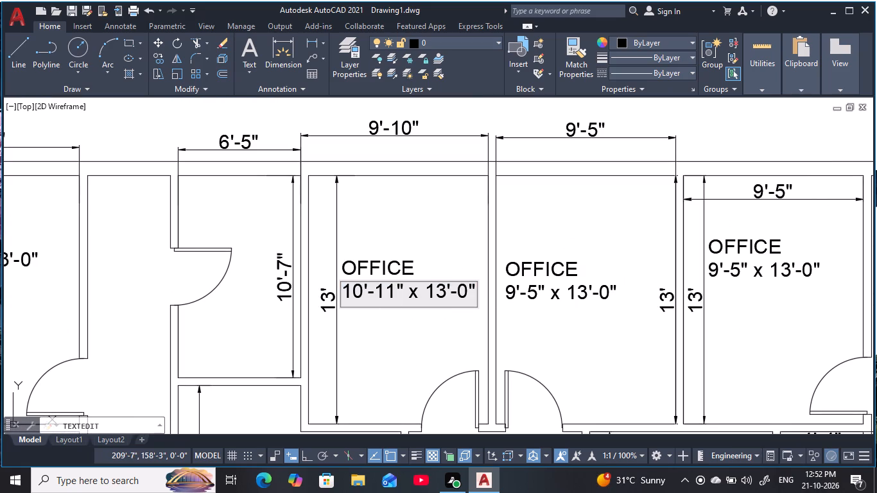
{"action": "key", "text": "BackSpace"}
{"action": "key", "text": "0"}
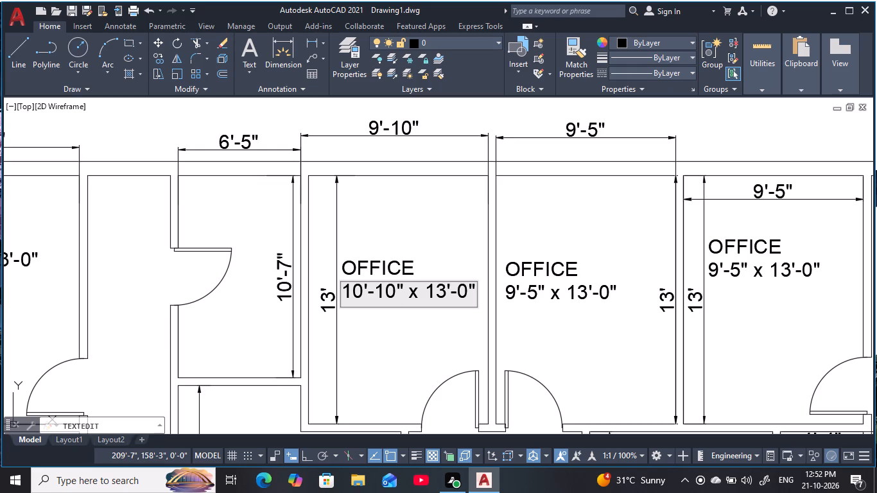
{"action": "left_click", "coordinate": [363, 293]}
{"action": "key", "text": "BackSpace"}
{"action": "key", "text": "BackSpace"}
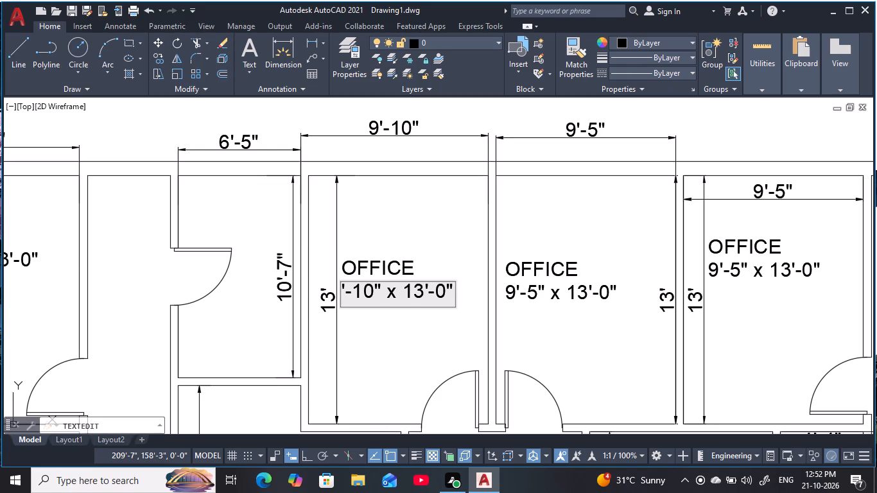
{"action": "key", "text": "9"}
{"action": "key", "text": "Return"}
{"action": "middle_click_drag", "start_coordinate": [331, 307], "coordinate": [497, 262]}
{"action": "middle_click_drag", "start_coordinate": [422, 270], "coordinate": [542, 282]}
{"action": "scroll", "coordinate": [325, 270], "scroll_direction": "down", "scroll_amount": 1}
{"action": "middle_click_drag", "start_coordinate": [483, 334], "coordinate": [421, 157]}
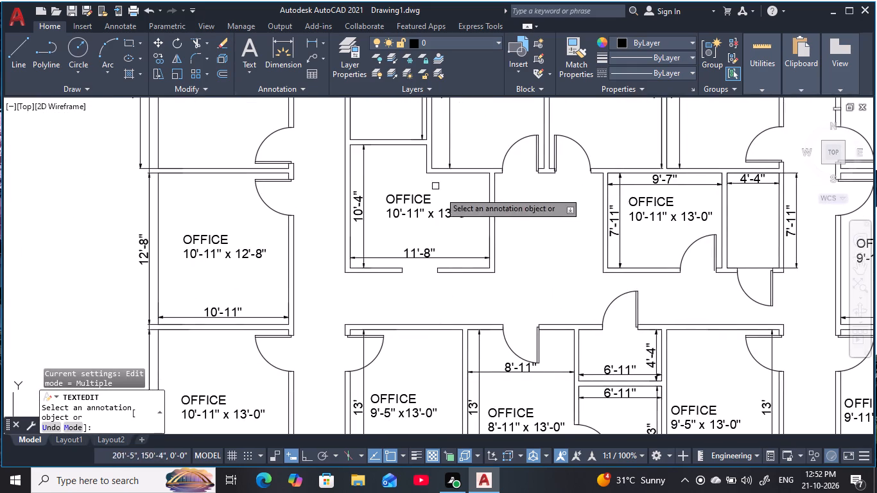
{"action": "key", "text": "Escape"}
{"action": "middle_click_drag", "start_coordinate": [447, 198], "coordinate": [430, 240]}
{"action": "key", "text": "Escape"}
{"action": "key", "text": "Escape"}
Set the size text of the inner office just below the 6'-5" wide top-row room to 11'-8" x 10'-4".
{"action": "middle_click_drag", "start_coordinate": [446, 251], "coordinate": [441, 270]}
{"action": "scroll", "coordinate": [440, 264], "scroll_direction": "up", "scroll_amount": 1}
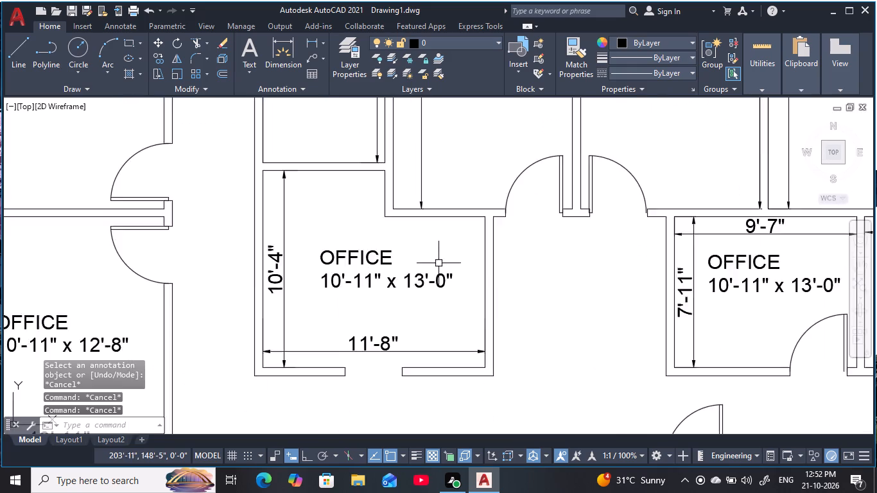
{"action": "scroll", "coordinate": [438, 263], "scroll_direction": "up", "scroll_amount": 1}
{"action": "middle_click_drag", "start_coordinate": [438, 263], "coordinate": [483, 234]}
{"action": "key", "text": "Escape"}
{"action": "double_click", "coordinate": [494, 259]}
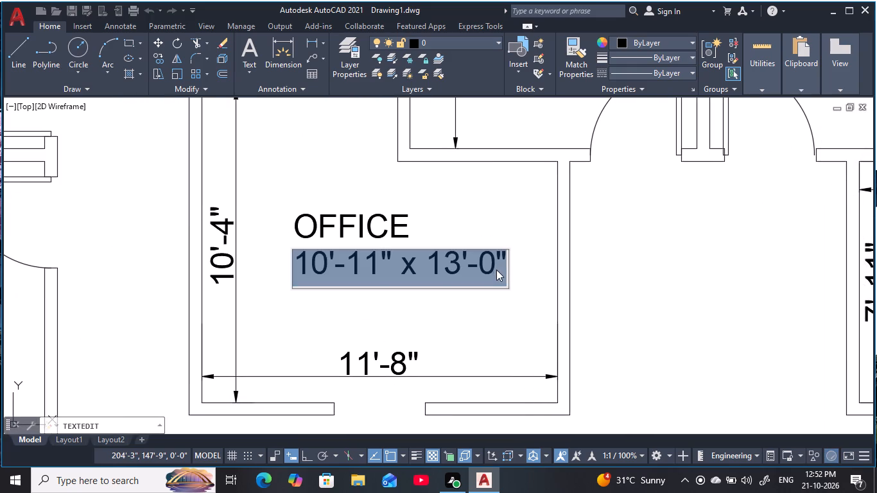
{"action": "left_click", "coordinate": [494, 262]}
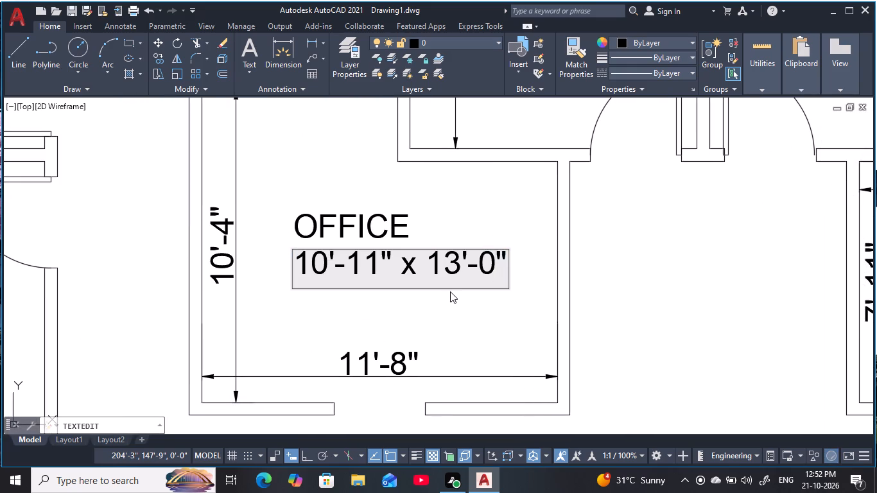
{"action": "key", "text": "BackSpace"}
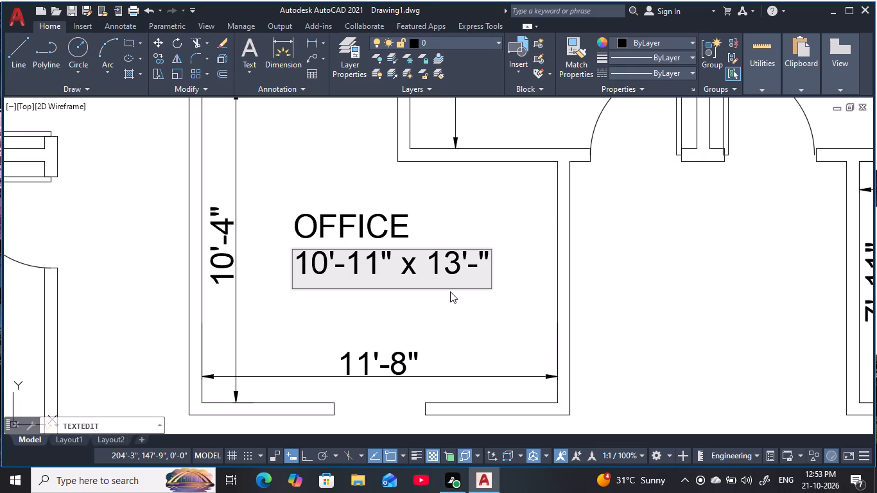
{"action": "key", "text": "4"}
{"action": "left_click", "coordinate": [464, 271]}
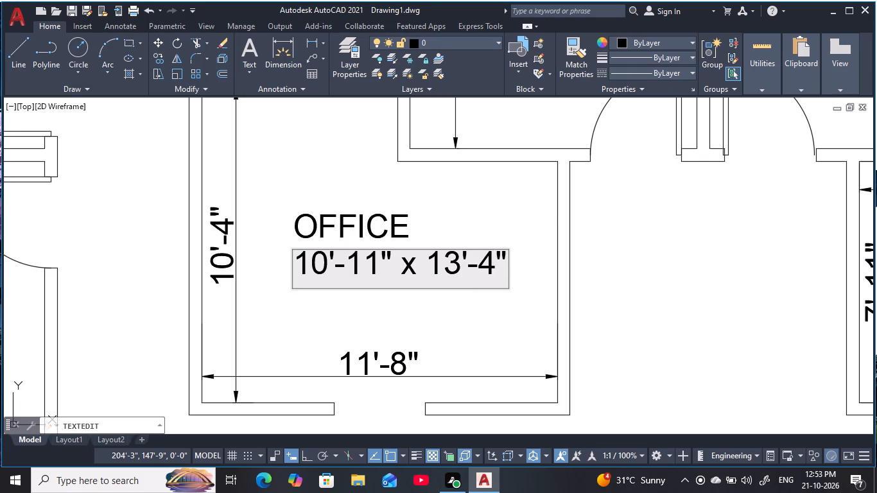
{"action": "key", "text": "BackSpace"}
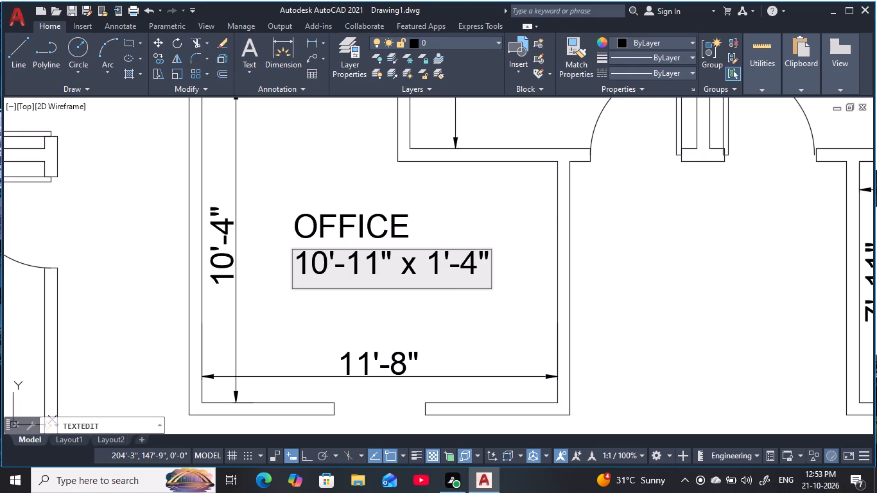
{"action": "key", "text": "BackSpace"}
{"action": "key", "text": "1"}
{"action": "key", "text": "0"}
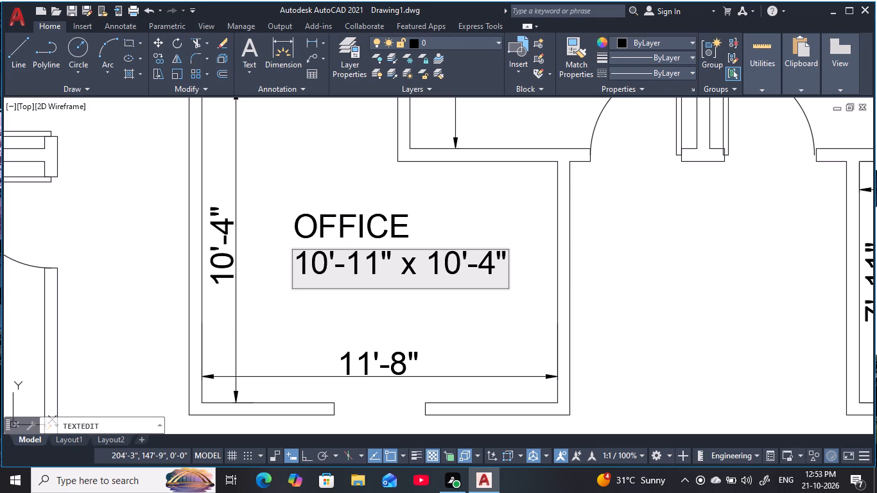
{"action": "left_click", "coordinate": [375, 270]}
{"action": "key", "text": "BackSpace"}
{"action": "key", "text": "BackSpace"}
{"action": "key", "text": "8"}
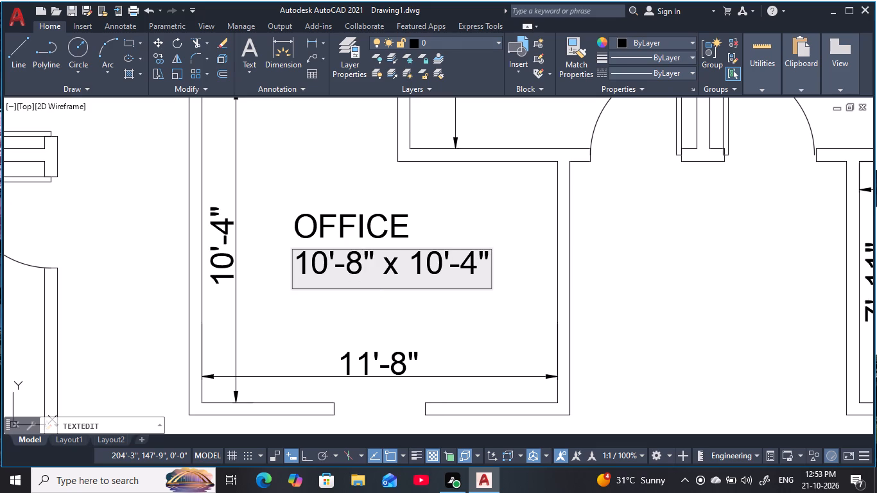
{"action": "left_click", "coordinate": [327, 260]}
{"action": "key", "text": "BackSpace"}
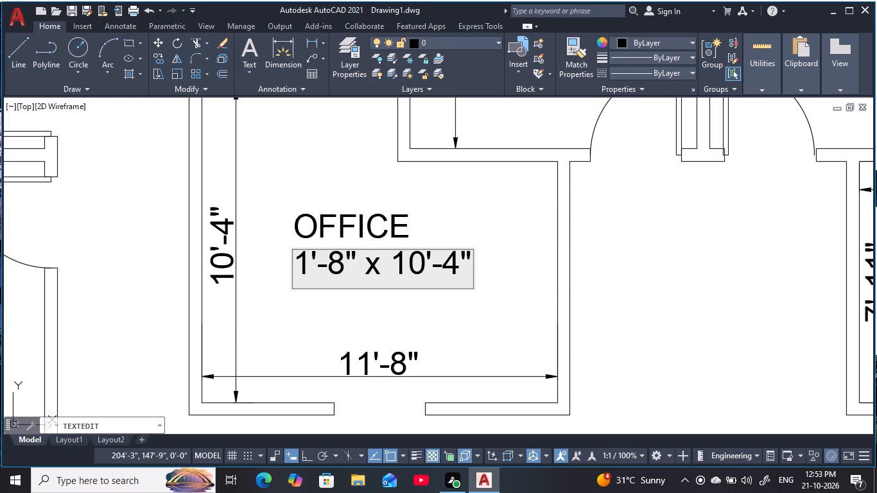
{"action": "key", "text": "1"}
{"action": "key", "text": "Return"}
Review the room labels and size texts across the floor plan against the dimensions, checking both the bottom and top rows.
{"action": "scroll", "coordinate": [354, 263], "scroll_direction": "down", "scroll_amount": 2}
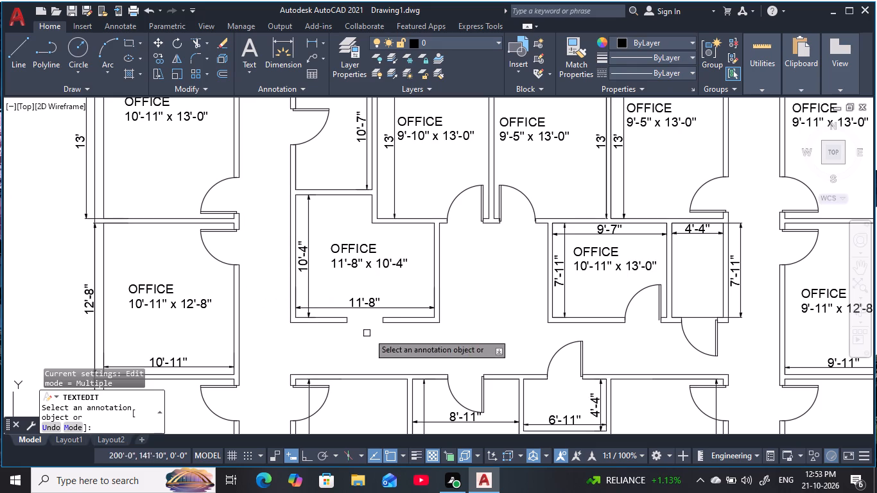
{"action": "scroll", "coordinate": [472, 415], "scroll_direction": "down", "scroll_amount": 2}
{"action": "middle_click_drag", "start_coordinate": [469, 390], "coordinate": [437, 356]}
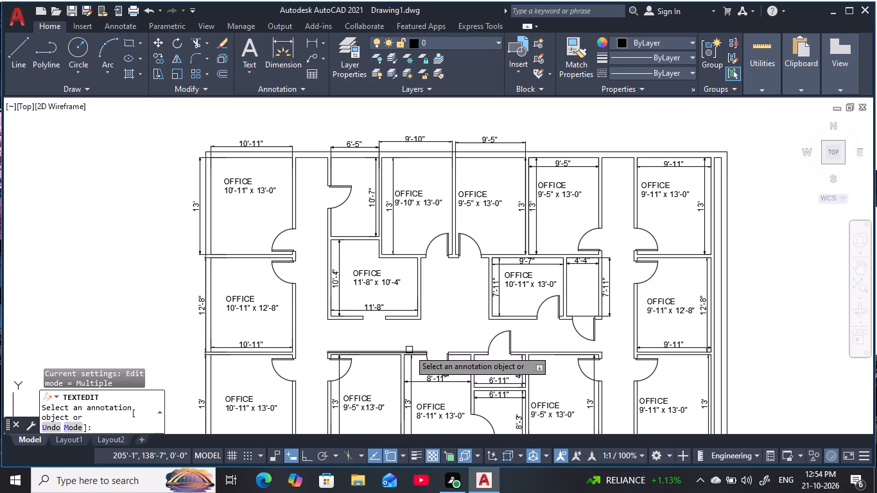
{"action": "middle_click_drag", "start_coordinate": [431, 315], "coordinate": [447, 261]}
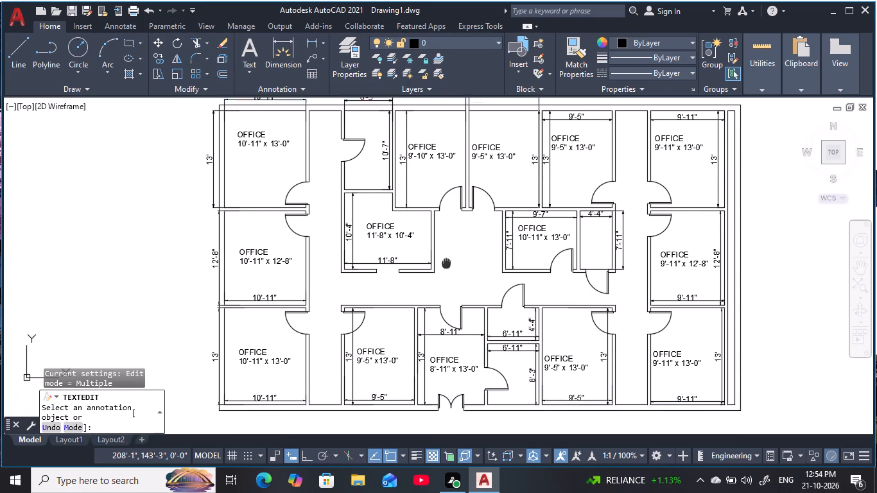
{"action": "middle_click_drag", "start_coordinate": [447, 261], "coordinate": [447, 259]}
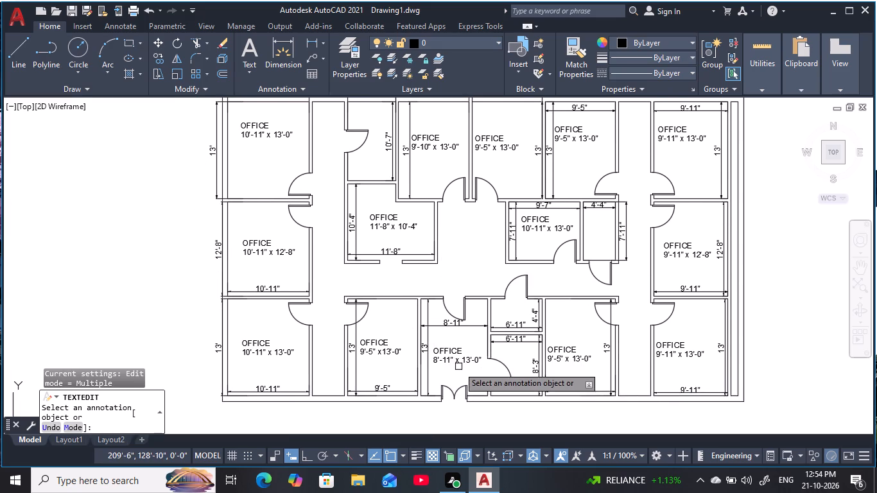
{"action": "scroll", "coordinate": [458, 366], "scroll_direction": "up", "scroll_amount": 1}
{"action": "middle_click_drag", "start_coordinate": [458, 366], "coordinate": [368, 352]}
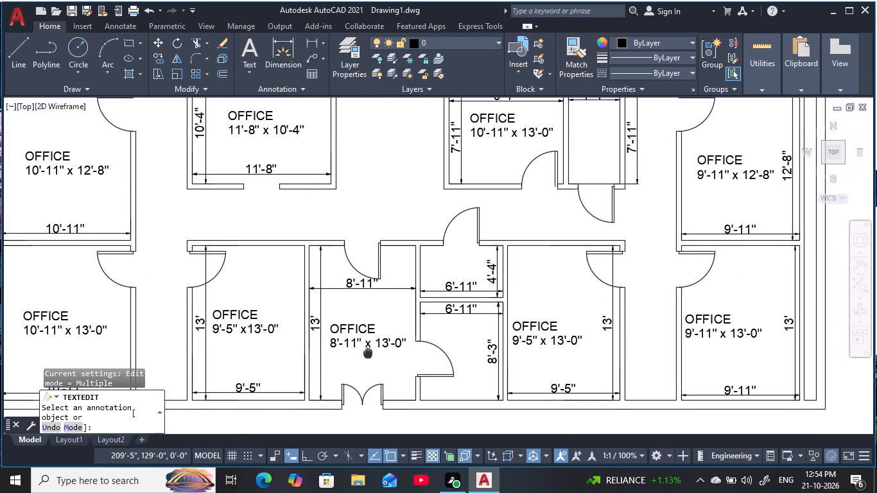
{"action": "middle_click_drag", "start_coordinate": [368, 352], "coordinate": [363, 357]}
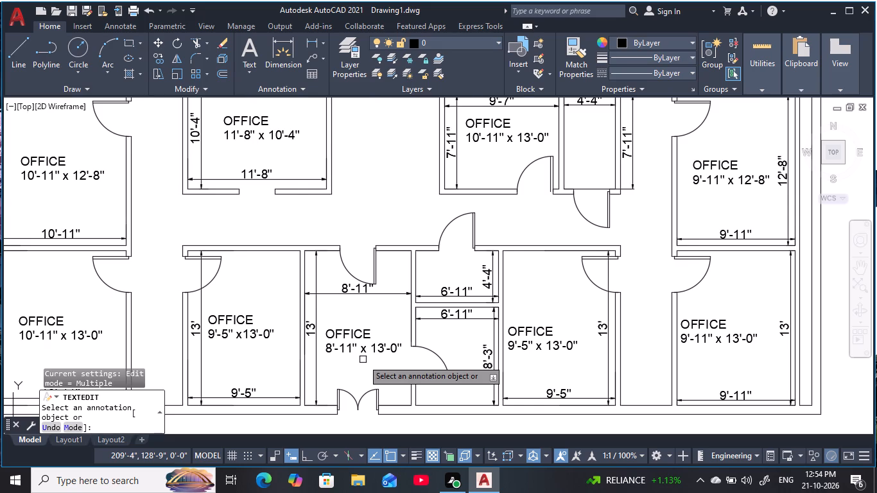
{"action": "scroll", "coordinate": [340, 366], "scroll_direction": "down", "scroll_amount": 2}
{"action": "scroll", "coordinate": [349, 234], "scroll_direction": "up", "scroll_amount": 2}
{"action": "middle_click_drag", "start_coordinate": [352, 247], "coordinate": [476, 342]}
{"action": "scroll", "coordinate": [454, 325], "scroll_direction": "up", "scroll_amount": 1}
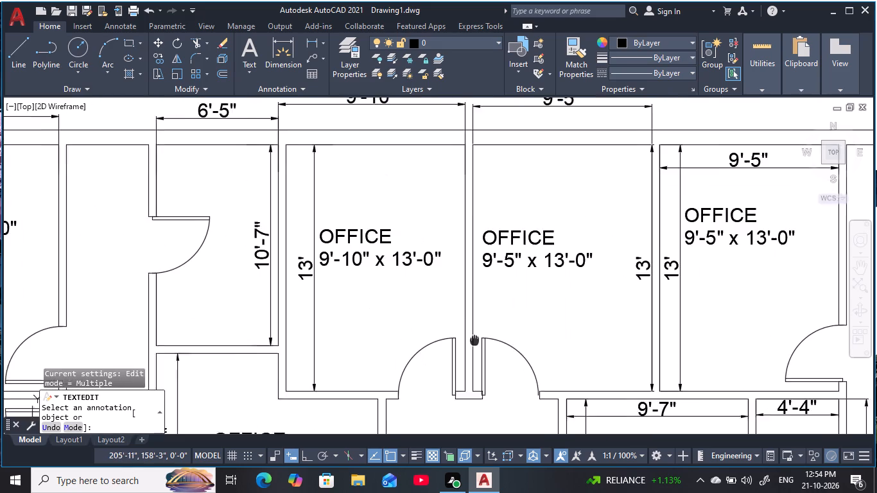
{"action": "middle_click_drag", "start_coordinate": [476, 342], "coordinate": [468, 372]}
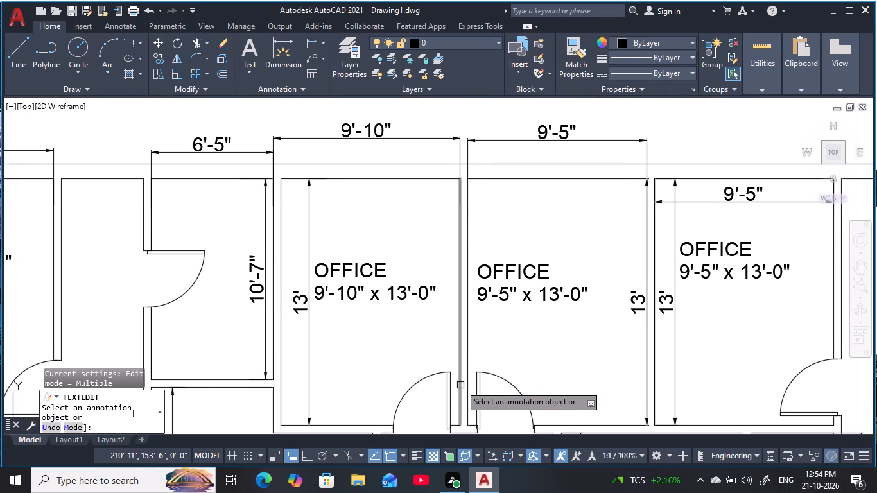
{"action": "scroll", "coordinate": [460, 385], "scroll_direction": "down", "scroll_amount": 1}
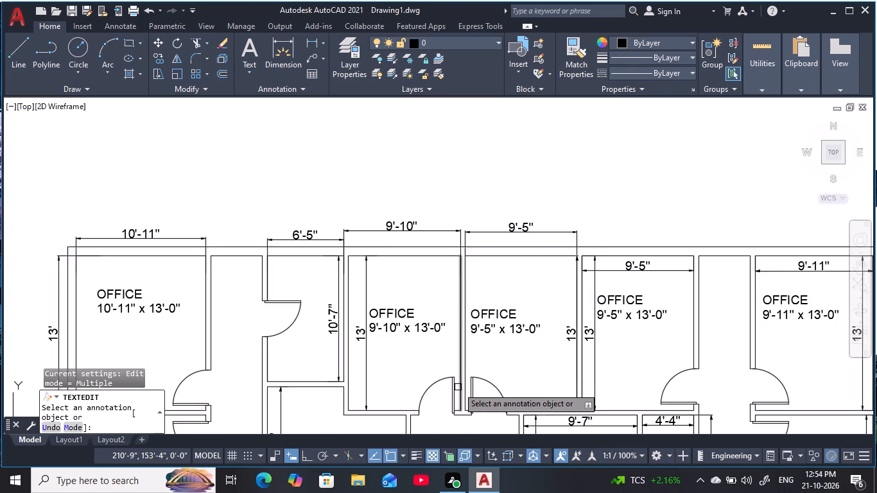
{"action": "scroll", "coordinate": [457, 387], "scroll_direction": "down", "scroll_amount": 1}
{"action": "middle_click_drag", "start_coordinate": [453, 380], "coordinate": [396, 267]}
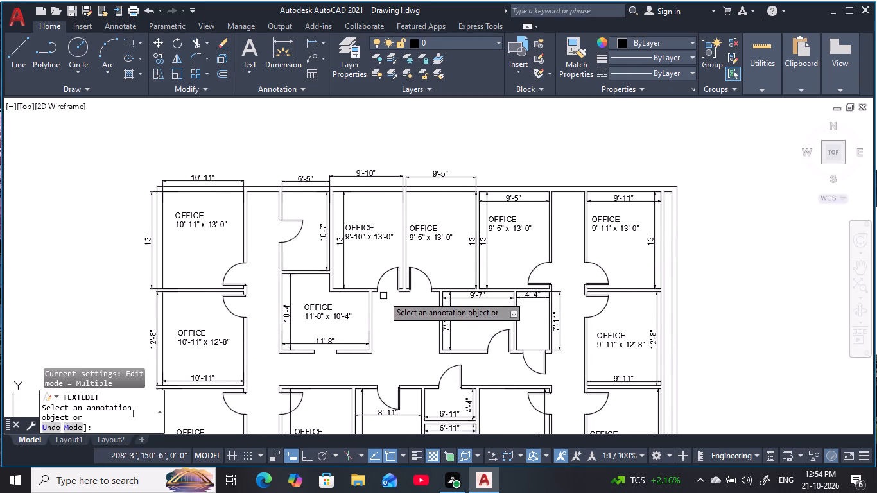
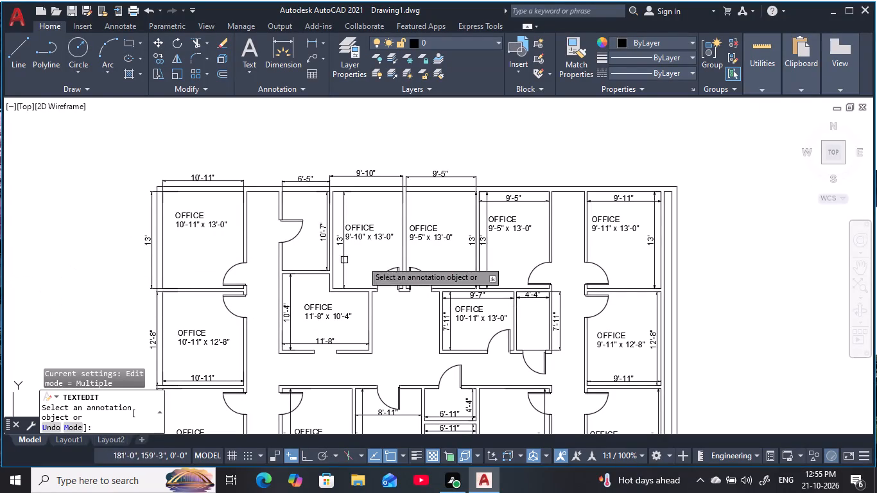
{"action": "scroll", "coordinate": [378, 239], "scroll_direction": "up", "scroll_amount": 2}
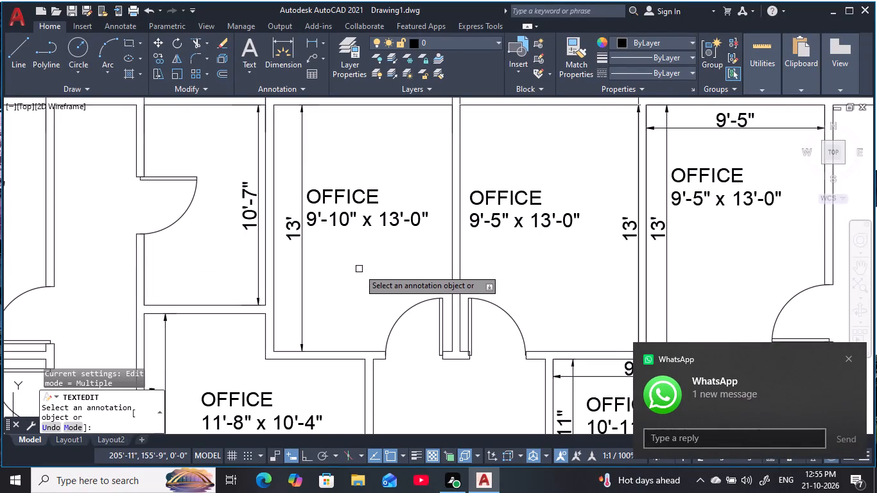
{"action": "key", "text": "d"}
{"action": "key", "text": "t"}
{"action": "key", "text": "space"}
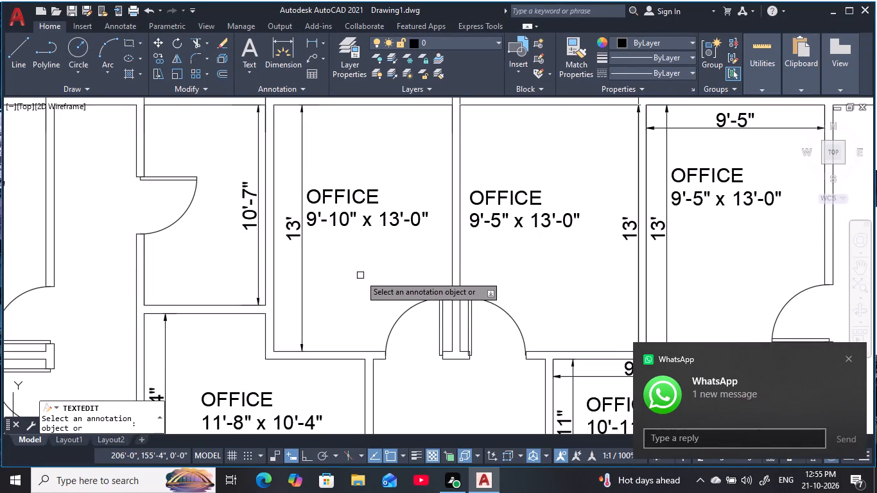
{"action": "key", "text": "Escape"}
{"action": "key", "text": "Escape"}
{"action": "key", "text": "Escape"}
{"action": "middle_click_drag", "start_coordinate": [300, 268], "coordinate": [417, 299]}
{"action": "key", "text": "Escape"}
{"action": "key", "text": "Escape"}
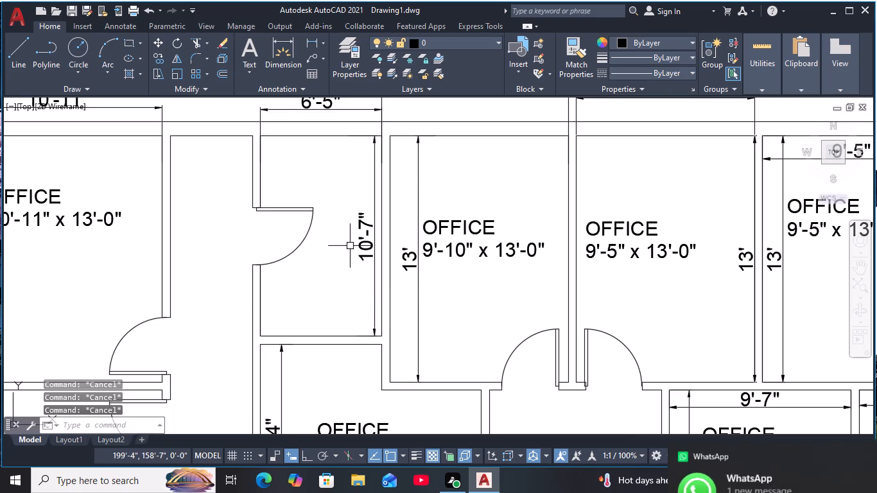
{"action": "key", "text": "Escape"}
Begin a single-line text in the upper part of the 6'-5" wide top-row room, with height 7 and default rotation.
{"action": "middle_click_drag", "start_coordinate": [339, 225], "coordinate": [345, 266]}
{"action": "key", "text": "Escape"}
{"action": "key", "text": "d"}
{"action": "key", "text": "t"}
{"action": "key", "text": "space"}
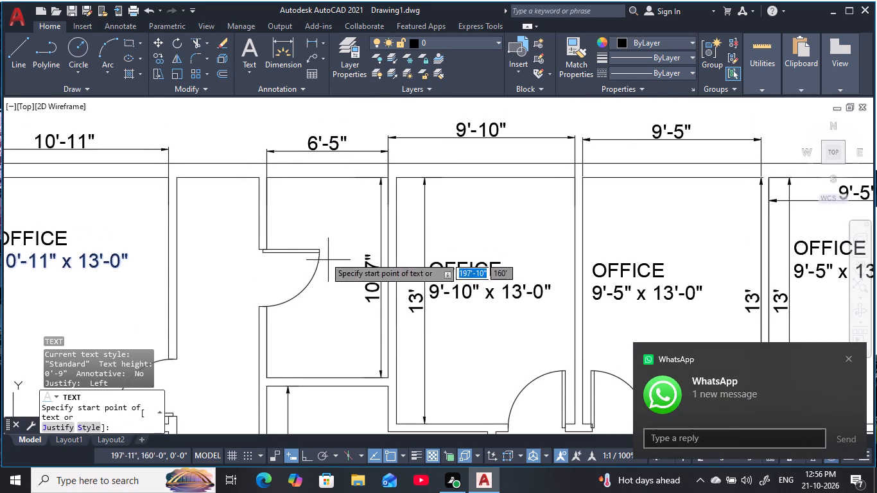
{"action": "left_click", "coordinate": [286, 210]}
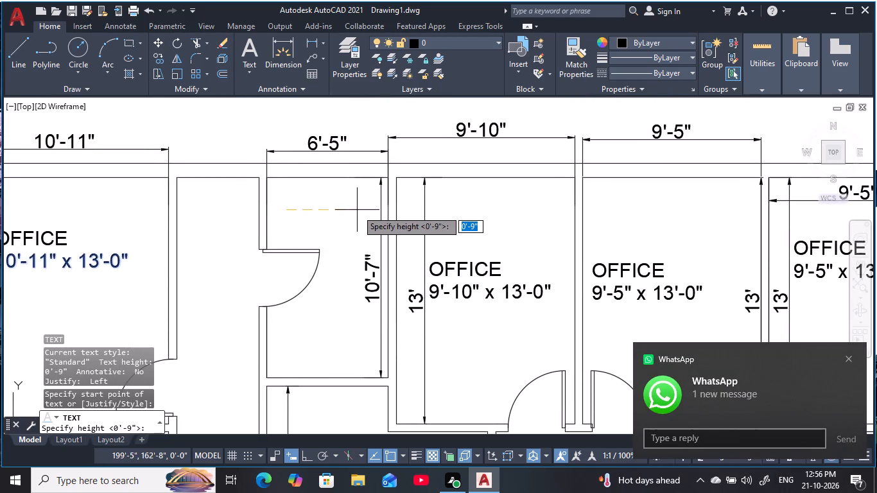
{"action": "key", "text": "F9"}
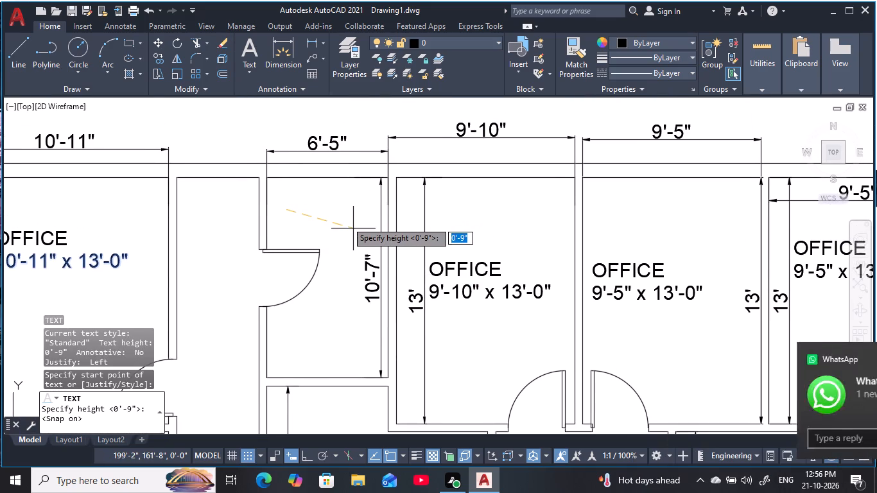
{"action": "key", "text": "F9"}
{"action": "key", "text": "F8"}
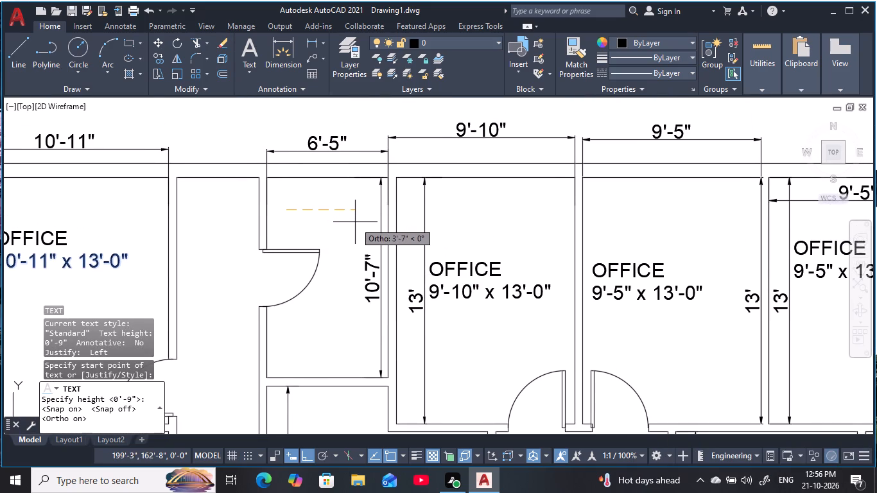
{"action": "type", "text": "7"}
{"action": "key", "text": "space"}
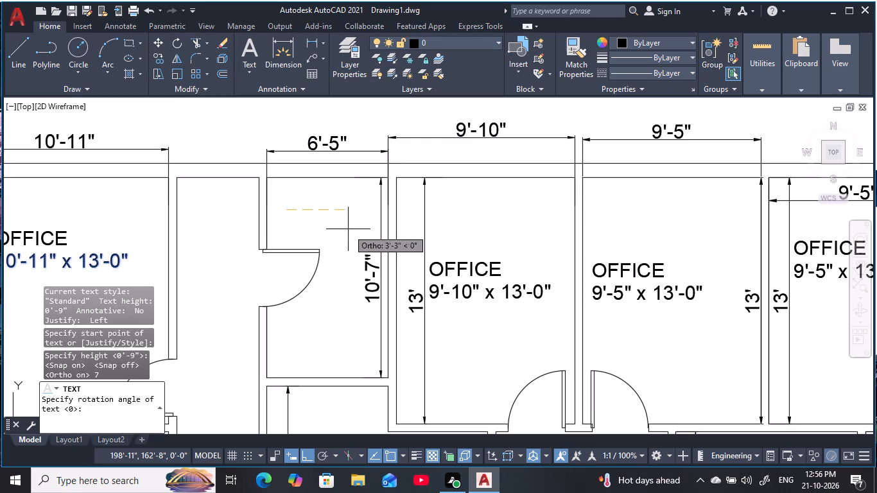
{"action": "key", "text": "space"}
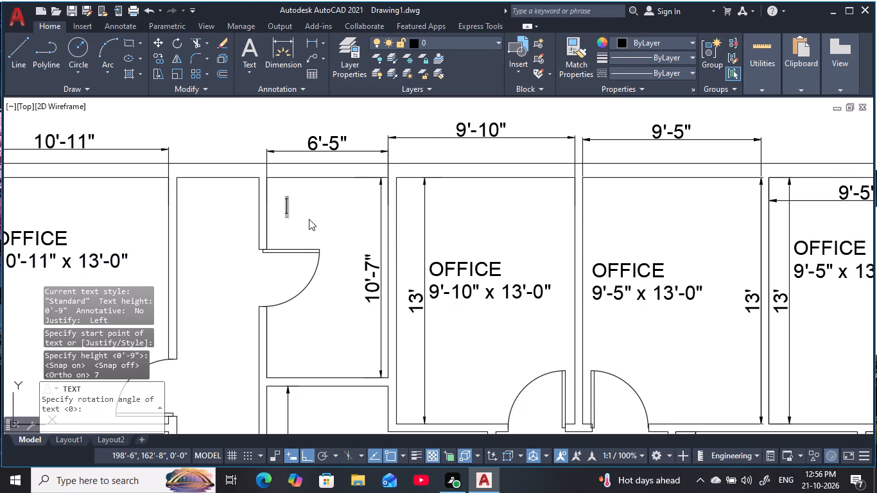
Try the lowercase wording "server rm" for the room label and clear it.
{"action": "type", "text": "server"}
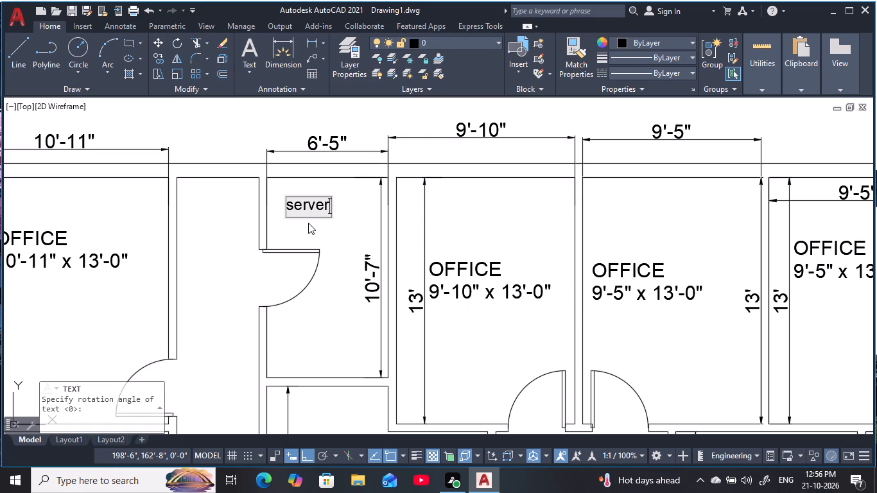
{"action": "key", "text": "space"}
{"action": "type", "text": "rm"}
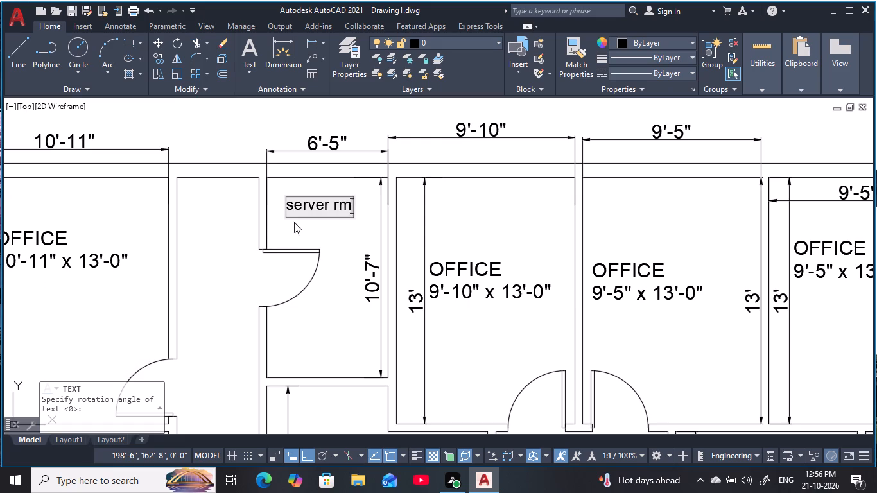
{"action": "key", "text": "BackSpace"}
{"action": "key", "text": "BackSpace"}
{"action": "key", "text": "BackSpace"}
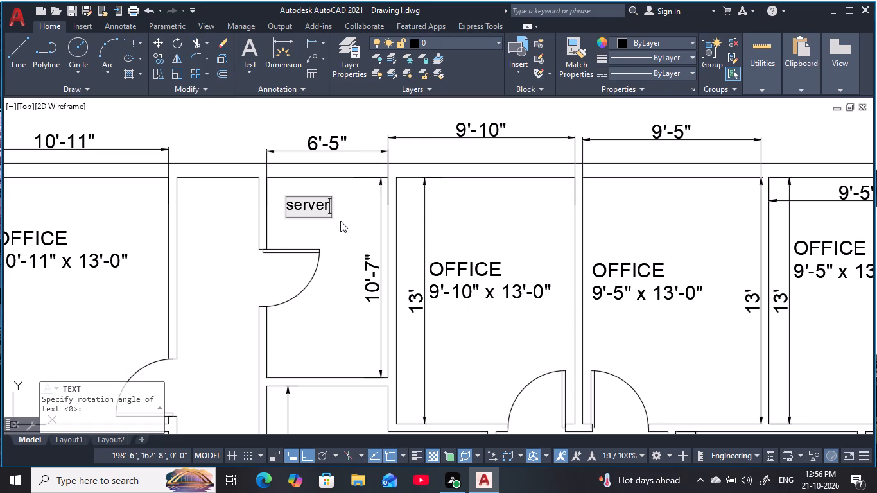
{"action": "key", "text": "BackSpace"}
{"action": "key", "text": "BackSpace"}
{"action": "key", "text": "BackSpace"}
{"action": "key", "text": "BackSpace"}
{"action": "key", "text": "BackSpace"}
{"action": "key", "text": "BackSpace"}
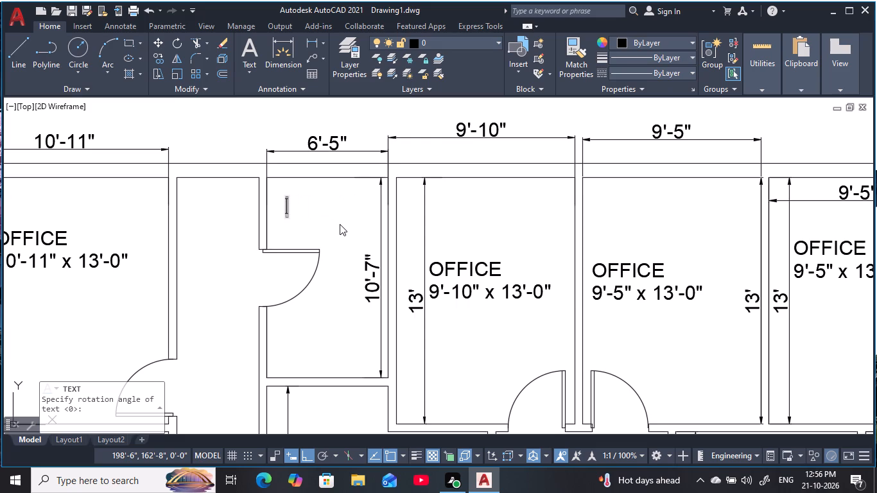
Enter SERVER ROOM as the first line of the room's label.
{"action": "type", "text": "SER"}
{"action": "key", "text": "v"}
{"action": "type", "text": "ER"}
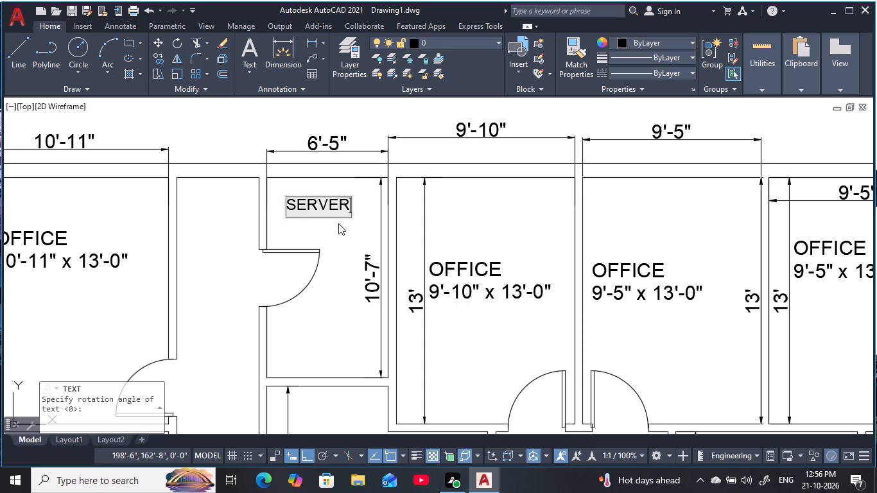
{"action": "key", "text": "space"}
{"action": "key", "text": "r"}
{"action": "key", "text": "o"}
{"action": "type", "text": "OM"}
{"action": "key", "text": "space"}
{"action": "key", "text": "space"}
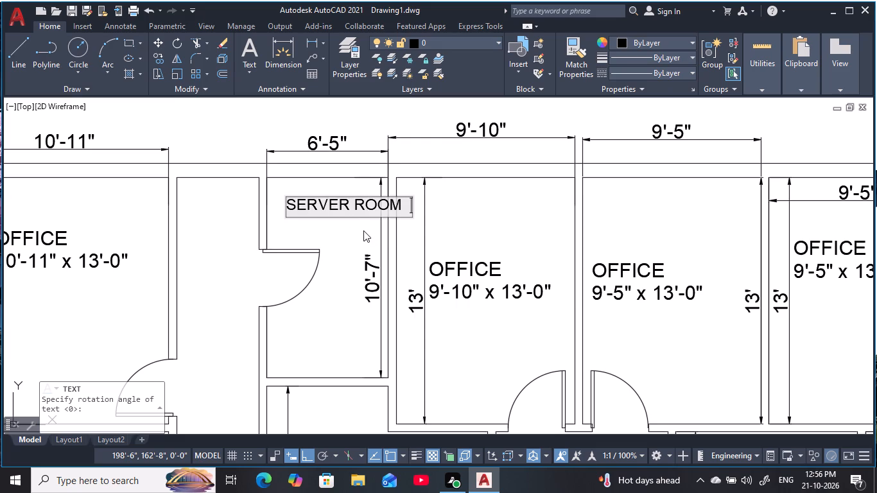
{"action": "key", "text": "Return"}
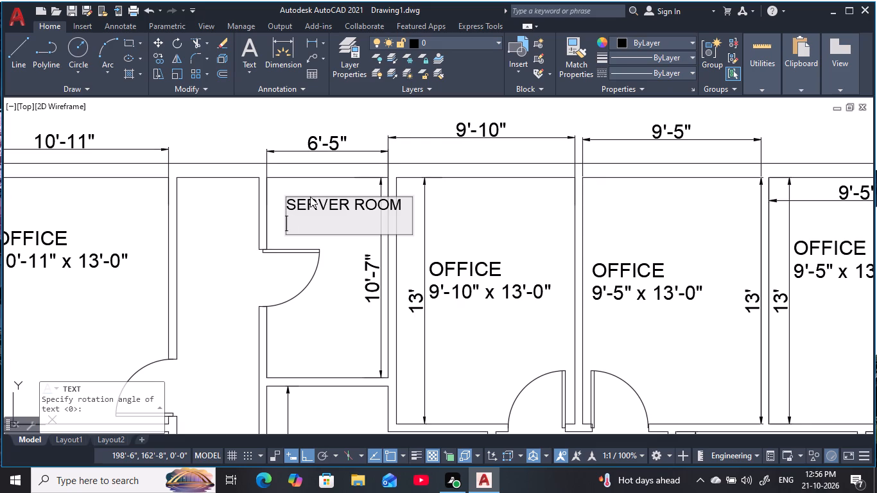
Add the size line 6'-5" x 10'-7" beneath SERVER ROOM and finish the text.
{"action": "type", "text": "6'"}
{"action": "key", "text": "minus"}
{"action": "key", "text": "5"}
{"action": "key", "text": "shift+quotedbl"}
{"action": "key", "text": "space"}
{"action": "type", "text": "x"}
{"action": "key", "text": "space"}
{"action": "type", "text": "10'"}
{"action": "key", "text": "minus"}
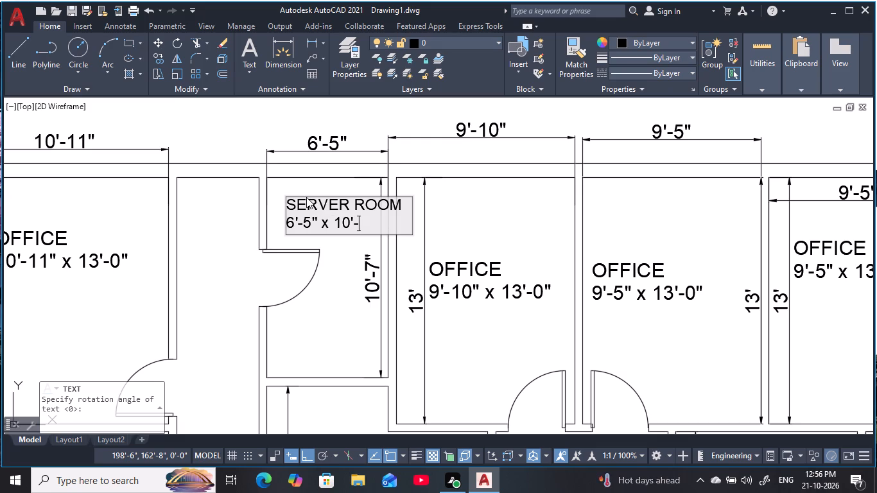
{"action": "key", "text": "7"}
{"action": "key", "text": "shift+quotedbl"}
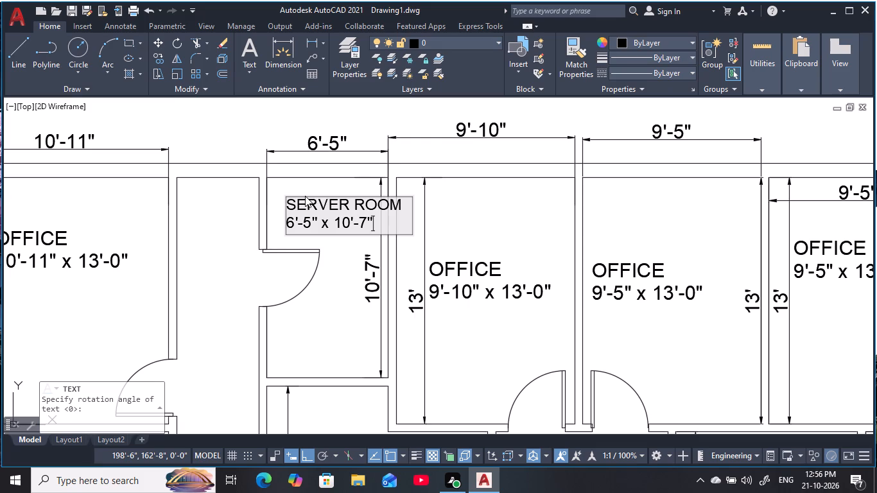
{"action": "key", "text": "Return"}
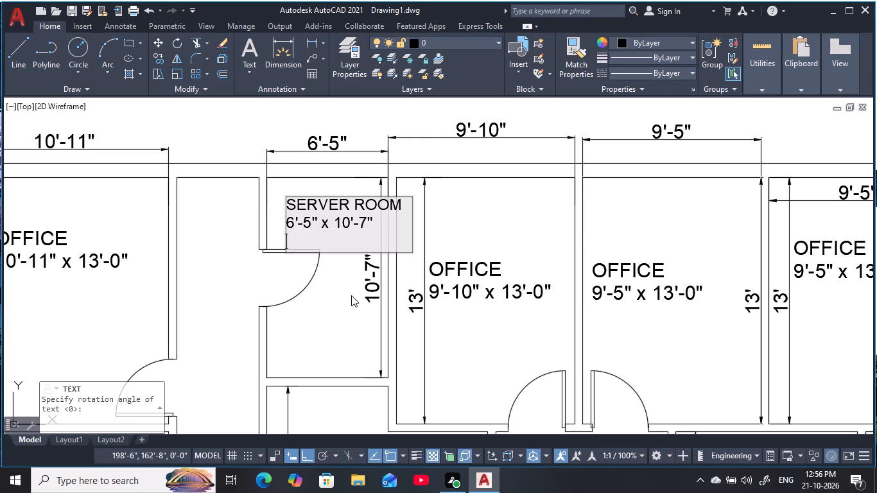
{"action": "left_click", "coordinate": [351, 295]}
{"action": "key", "text": "Escape"}
{"action": "key", "text": "Escape"}
{"action": "key", "text": "Escape"}
{"action": "key", "text": "Escape"}
Move the SERVER ROOM label and its size text down below the door, starting at the room's wall, with Ortho off.
{"action": "left_click", "coordinate": [360, 203]}
{"action": "left_click", "coordinate": [356, 224]}
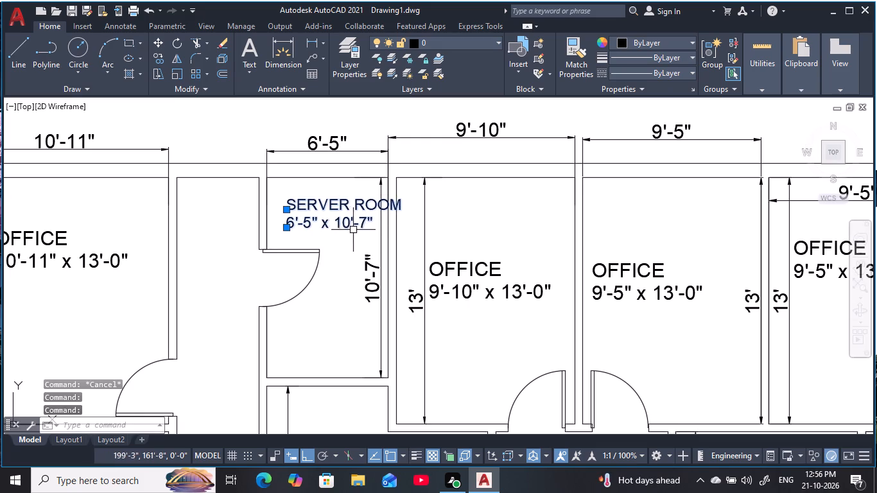
{"action": "key", "text": "m"}
{"action": "key", "text": "space"}
{"action": "left_click", "coordinate": [351, 213]}
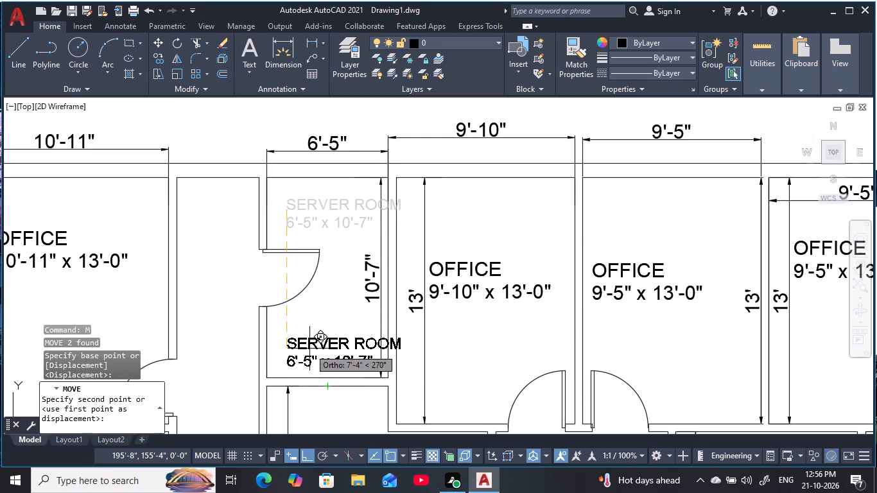
{"action": "key", "text": "F8"}
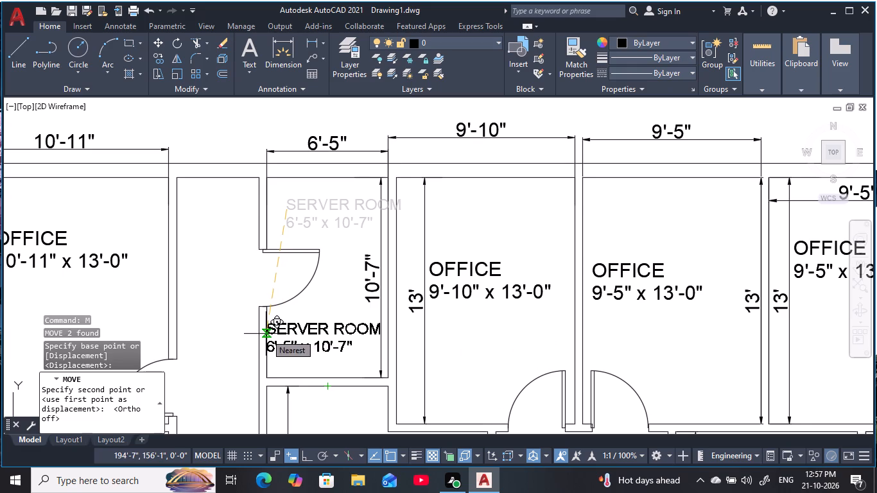
{"action": "left_click", "coordinate": [266, 334]}
{"action": "key", "text": "Escape"}
{"action": "key", "text": "Escape"}
{"action": "key", "text": "Escape"}
{"action": "key", "text": "Escape"}
{"action": "key", "text": "Escape"}
Erase the server room's 10'-7" and 6'-5" dimensions.
{"action": "left_click", "coordinate": [378, 275]}
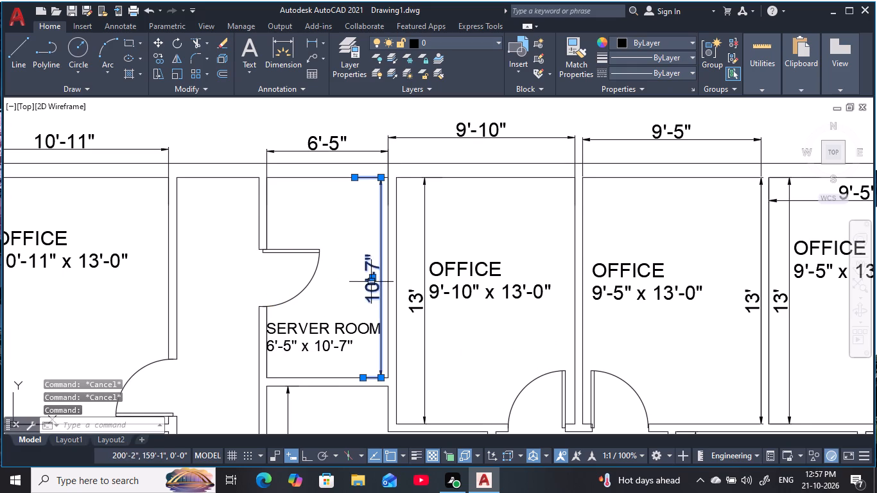
{"action": "type", "text": "e"}
{"action": "key", "text": "space"}
{"action": "key", "text": "Escape"}
{"action": "key", "text": "Escape"}
{"action": "key", "text": "Escape"}
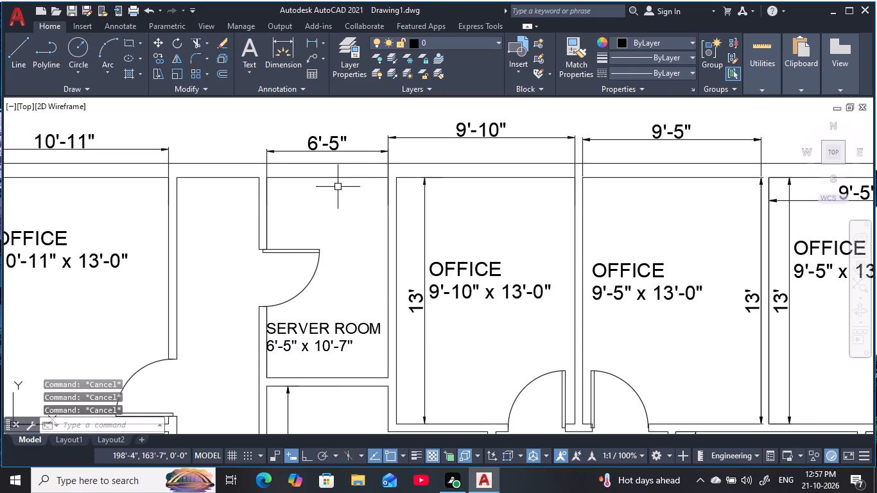
{"action": "left_click", "coordinate": [338, 147]}
{"action": "type", "text": "e"}
{"action": "key", "text": "space"}
{"action": "key", "text": "Escape"}
{"action": "key", "text": "Escape"}
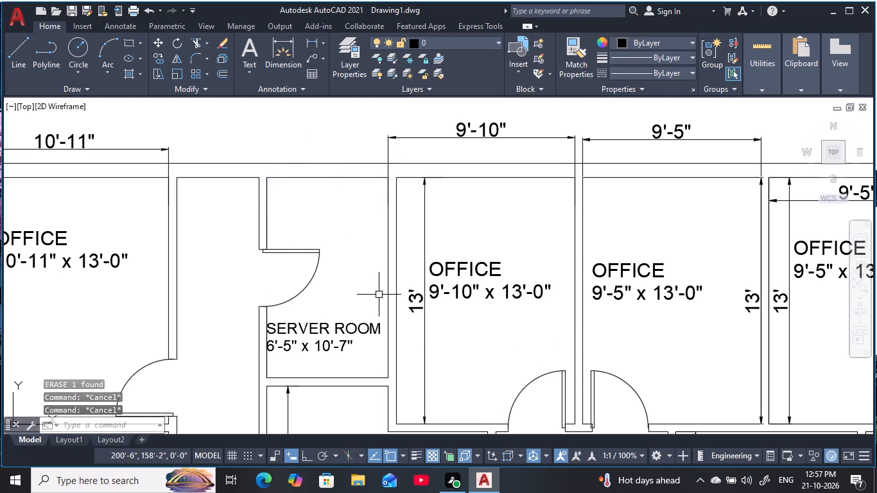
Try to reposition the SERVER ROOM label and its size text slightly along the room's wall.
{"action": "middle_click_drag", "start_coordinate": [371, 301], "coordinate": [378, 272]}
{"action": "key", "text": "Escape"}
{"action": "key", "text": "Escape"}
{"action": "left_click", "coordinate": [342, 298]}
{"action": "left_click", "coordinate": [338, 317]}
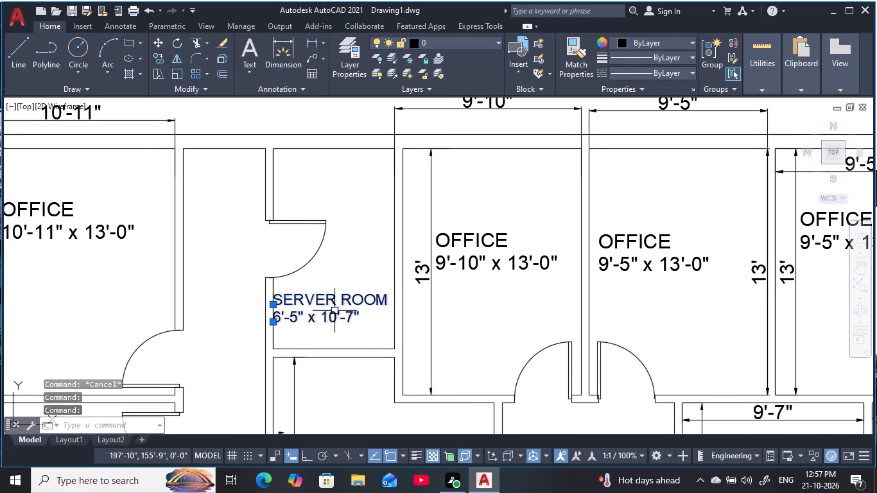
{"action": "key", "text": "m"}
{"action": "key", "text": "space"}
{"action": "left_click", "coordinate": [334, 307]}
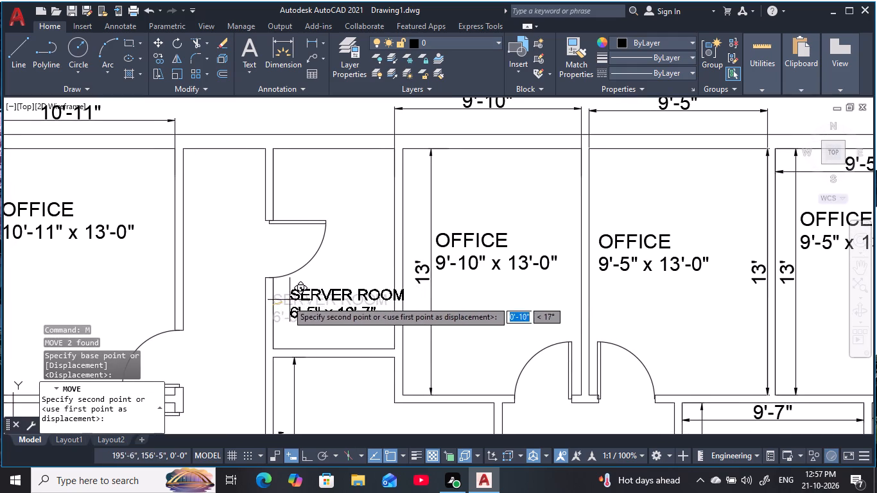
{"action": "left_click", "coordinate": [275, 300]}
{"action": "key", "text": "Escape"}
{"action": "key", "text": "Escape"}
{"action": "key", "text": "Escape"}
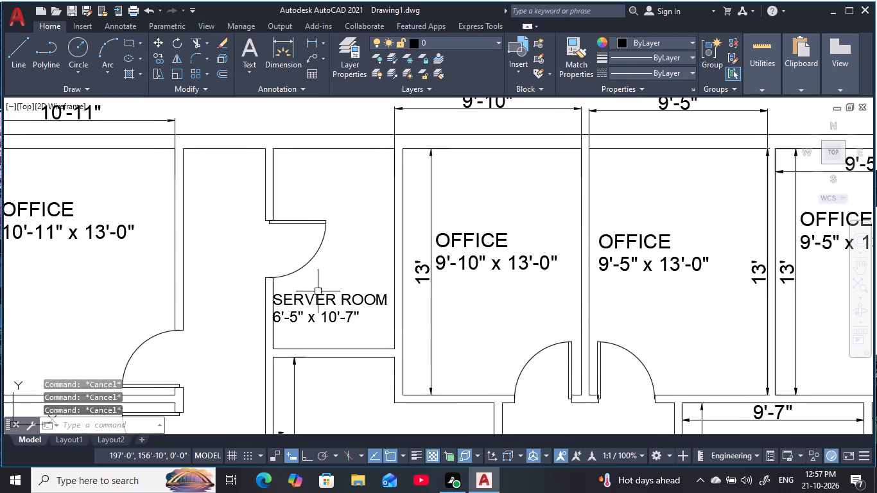
Copy the SERVER ROOM label and its size text into the small room 6'-11" wide and 8'-3" deep.
{"action": "middle_click_drag", "start_coordinate": [310, 288], "coordinate": [275, 290]}
{"action": "scroll", "coordinate": [275, 290], "scroll_direction": "down", "scroll_amount": 3}
{"action": "middle_click_drag", "start_coordinate": [300, 330], "coordinate": [309, 321]}
{"action": "left_click", "coordinate": [282, 282]}
{"action": "left_click", "coordinate": [284, 295]}
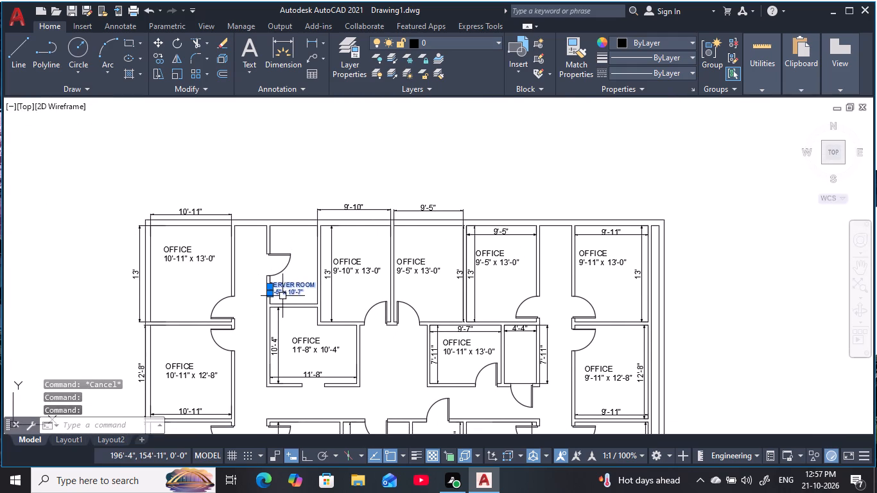
{"action": "key", "text": "c"}
{"action": "key", "text": "o"}
{"action": "key", "text": "space"}
{"action": "left_click", "coordinate": [306, 274]}
{"action": "middle_click_drag", "start_coordinate": [306, 356], "coordinate": [338, 250]}
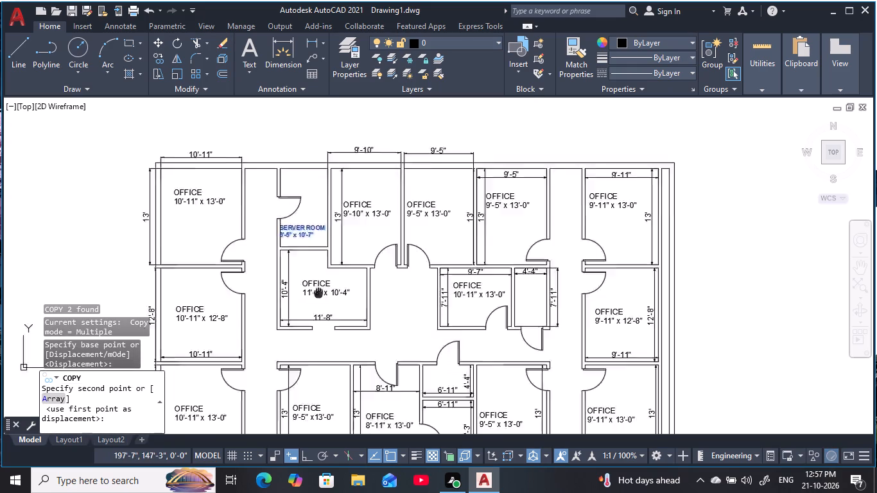
{"action": "middle_click_drag", "start_coordinate": [338, 250], "coordinate": [372, 178]}
{"action": "scroll", "coordinate": [471, 313], "scroll_direction": "up", "scroll_amount": 1}
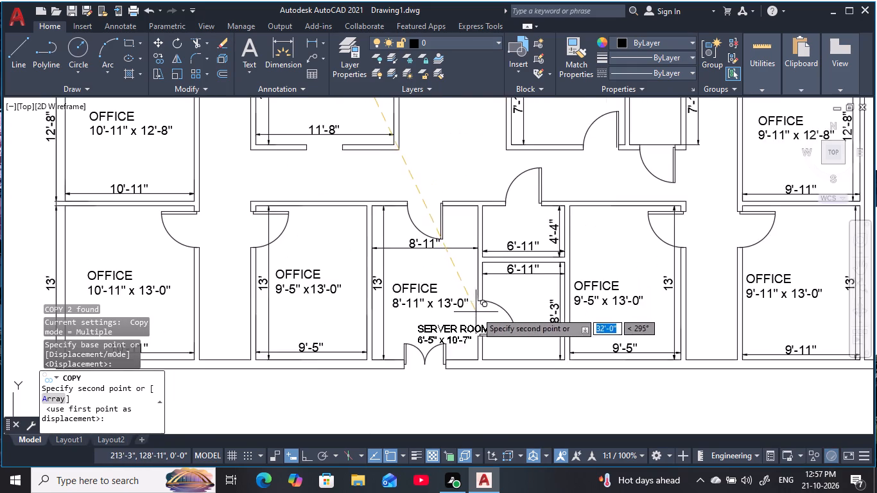
{"action": "middle_click_drag", "start_coordinate": [476, 313], "coordinate": [286, 339]}
{"action": "scroll", "coordinate": [386, 324], "scroll_direction": "up", "scroll_amount": 2}
{"action": "middle_click_drag", "start_coordinate": [345, 311], "coordinate": [517, 281]}
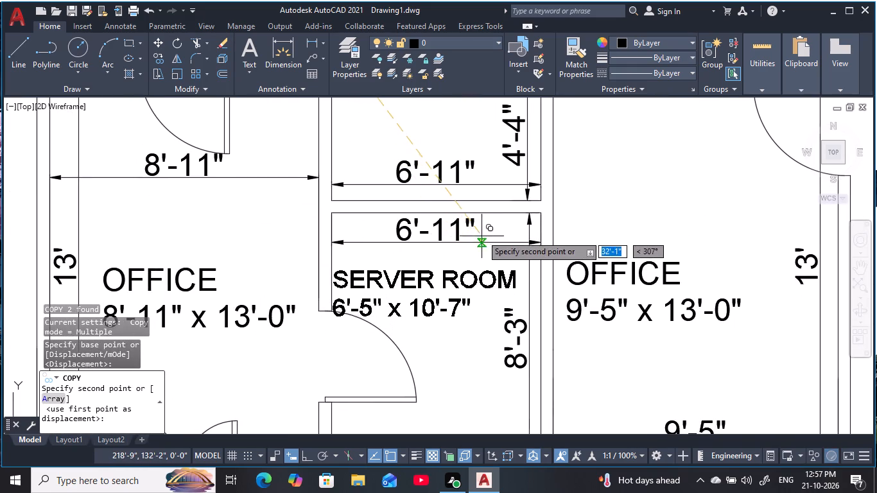
{"action": "left_click", "coordinate": [486, 226]}
Place another copy of the label and size text in the 4'-4" wide room beside the 10'-11" x 13'-0" office.
{"action": "scroll", "coordinate": [487, 225], "scroll_direction": "down", "scroll_amount": 1}
{"action": "middle_click_drag", "start_coordinate": [487, 225], "coordinate": [343, 259]}
{"action": "scroll", "coordinate": [345, 257], "scroll_direction": "down", "scroll_amount": 3}
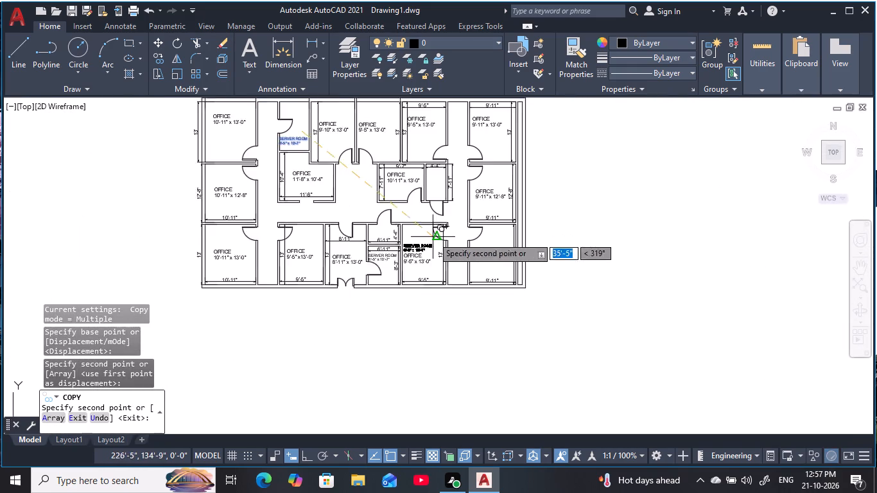
{"action": "middle_click_drag", "start_coordinate": [433, 237], "coordinate": [428, 303]}
{"action": "scroll", "coordinate": [472, 256], "scroll_direction": "up", "scroll_amount": 2}
{"action": "middle_click_drag", "start_coordinate": [464, 252], "coordinate": [550, 350]}
{"action": "scroll", "coordinate": [543, 342], "scroll_direction": "down", "scroll_amount": 1}
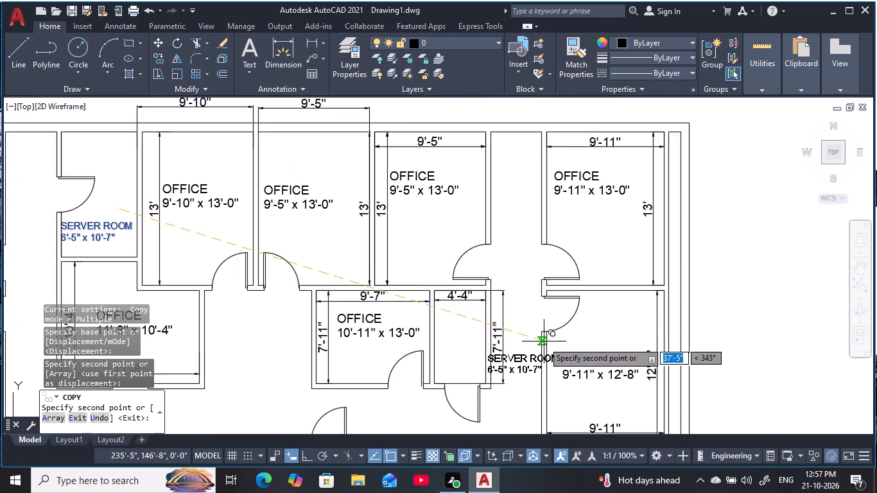
{"action": "middle_click_drag", "start_coordinate": [525, 350], "coordinate": [532, 334]}
{"action": "scroll", "coordinate": [508, 327], "scroll_direction": "up", "scroll_amount": 3}
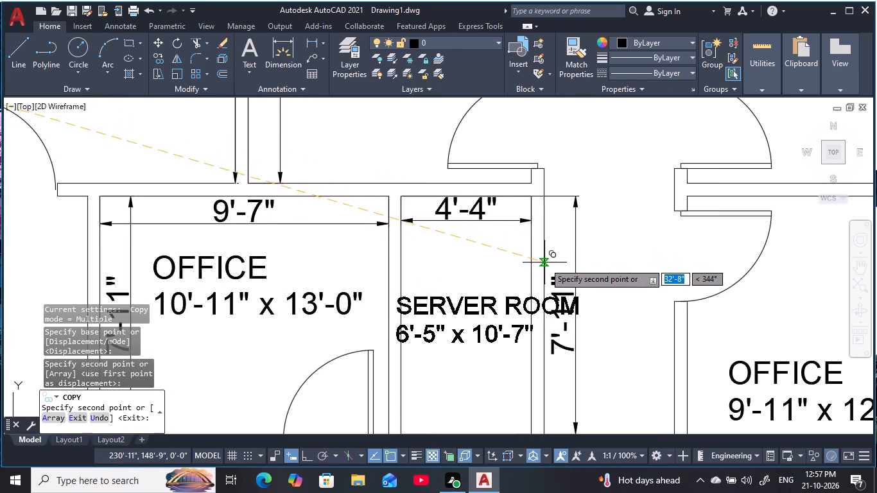
{"action": "left_click", "coordinate": [544, 265]}
Place a third copy of the label and size text in the corridor above the 8'-11" x 13'-0" office and end copying.
{"action": "scroll", "coordinate": [560, 331], "scroll_direction": "down", "scroll_amount": 2}
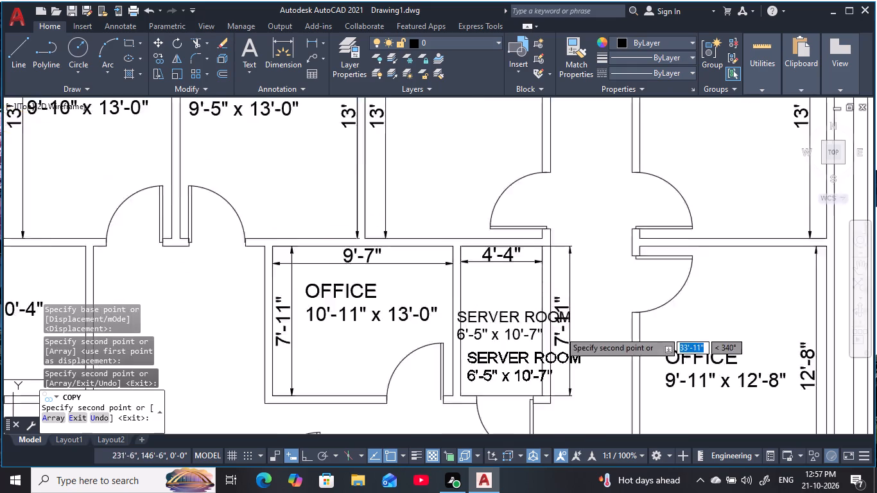
{"action": "middle_click_drag", "start_coordinate": [560, 333], "coordinate": [564, 248]}
{"action": "scroll", "coordinate": [548, 307], "scroll_direction": "down", "scroll_amount": 1}
{"action": "middle_click_drag", "start_coordinate": [539, 282], "coordinate": [524, 228]}
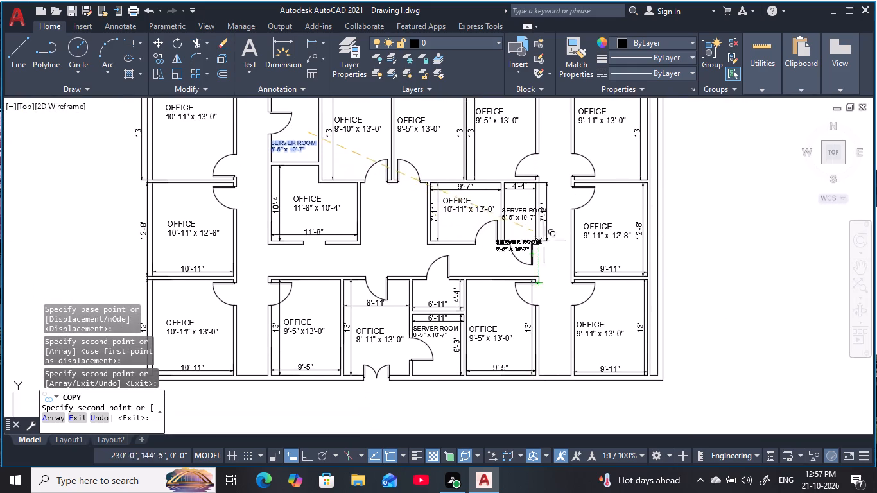
{"action": "left_click", "coordinate": [378, 244]}
{"action": "middle_click_drag", "start_coordinate": [412, 324], "coordinate": [500, 302]}
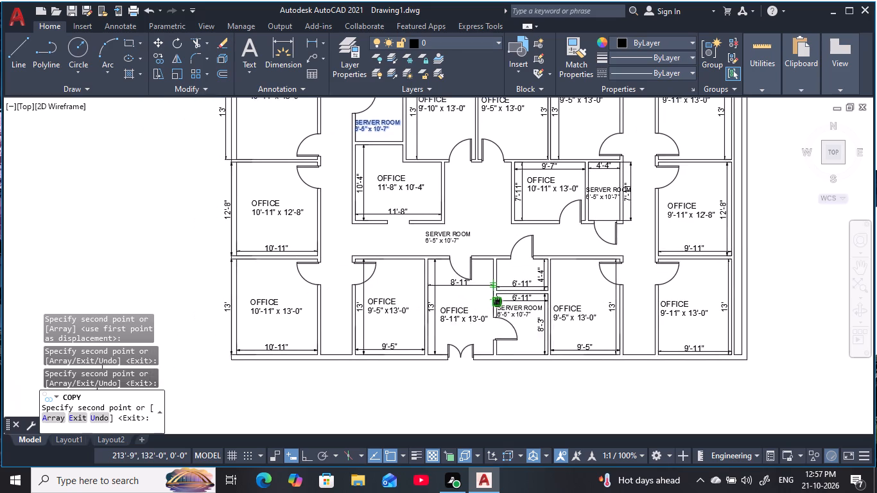
{"action": "middle_click_drag", "start_coordinate": [500, 302], "coordinate": [501, 302]}
{"action": "key", "text": "Escape"}
{"action": "key", "text": "Escape"}
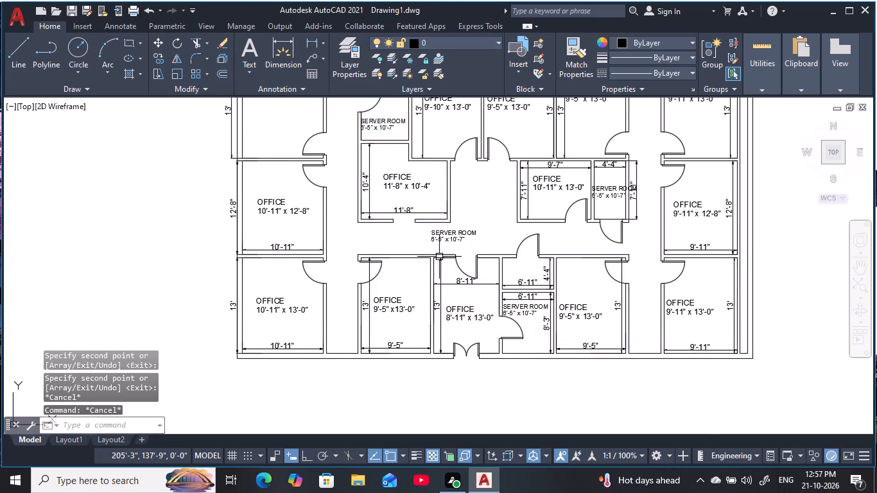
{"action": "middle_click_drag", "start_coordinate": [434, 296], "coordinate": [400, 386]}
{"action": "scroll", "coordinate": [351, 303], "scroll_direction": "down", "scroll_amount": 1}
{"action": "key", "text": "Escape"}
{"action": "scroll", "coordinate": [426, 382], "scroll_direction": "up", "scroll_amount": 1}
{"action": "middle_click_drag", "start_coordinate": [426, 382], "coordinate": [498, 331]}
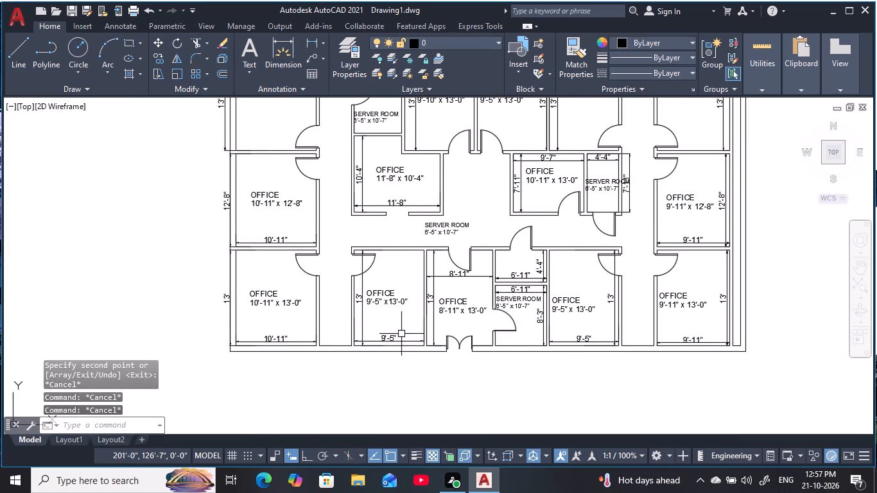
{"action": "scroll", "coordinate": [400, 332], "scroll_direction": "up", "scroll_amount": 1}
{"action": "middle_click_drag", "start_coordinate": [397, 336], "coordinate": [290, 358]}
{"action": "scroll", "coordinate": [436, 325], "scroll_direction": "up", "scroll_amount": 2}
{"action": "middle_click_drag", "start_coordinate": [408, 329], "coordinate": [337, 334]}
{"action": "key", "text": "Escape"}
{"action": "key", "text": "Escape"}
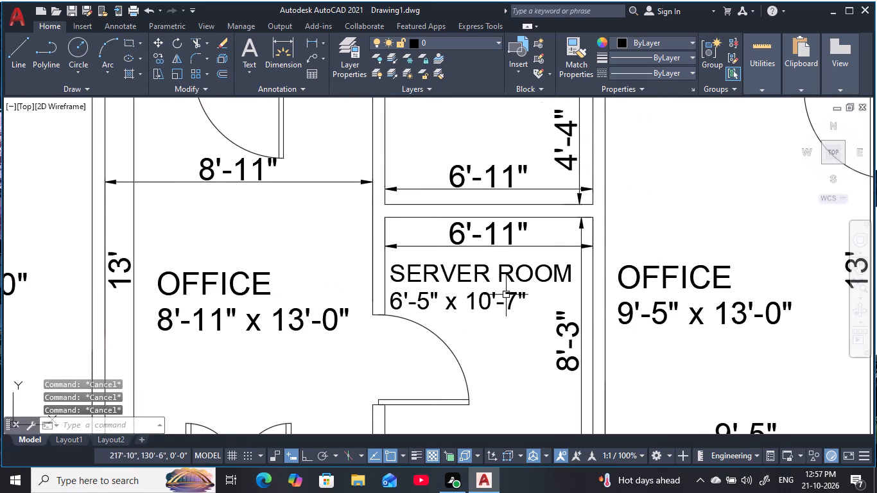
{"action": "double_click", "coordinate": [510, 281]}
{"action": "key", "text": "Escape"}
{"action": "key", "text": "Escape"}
Change the copied size text in the small room next to the 8'-11" x 13'-0" office to 6'-11" x 8'-3".
{"action": "double_click", "coordinate": [498, 300]}
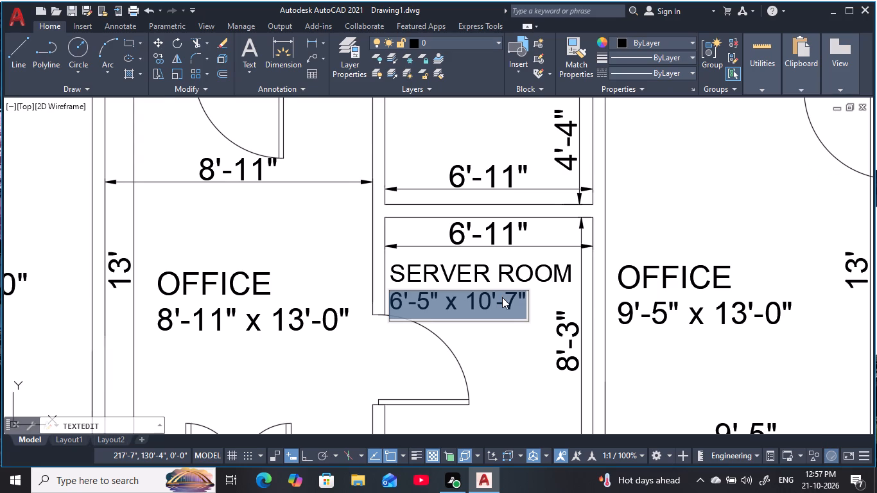
{"action": "scroll", "coordinate": [505, 305], "scroll_direction": "down", "scroll_amount": 2}
{"action": "middle_click_drag", "start_coordinate": [503, 309], "coordinate": [499, 322]}
{"action": "scroll", "coordinate": [498, 283], "scroll_direction": "up", "scroll_amount": 2}
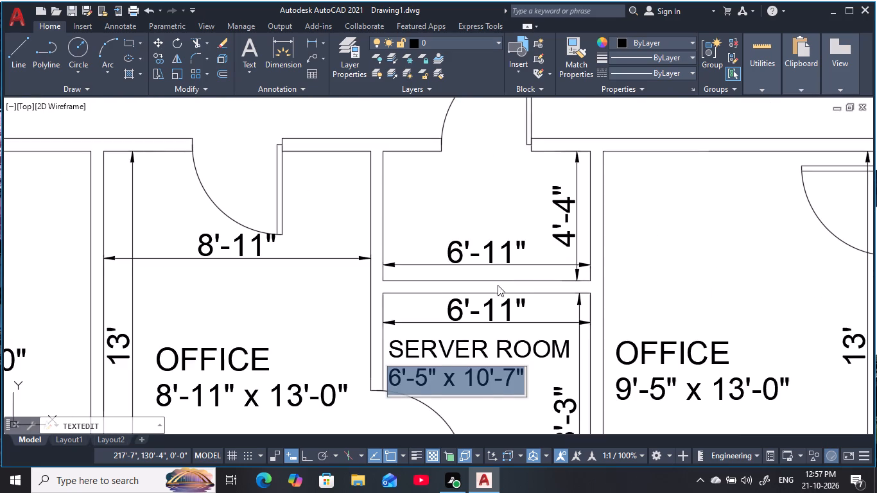
{"action": "middle_click_drag", "start_coordinate": [498, 286], "coordinate": [473, 173]}
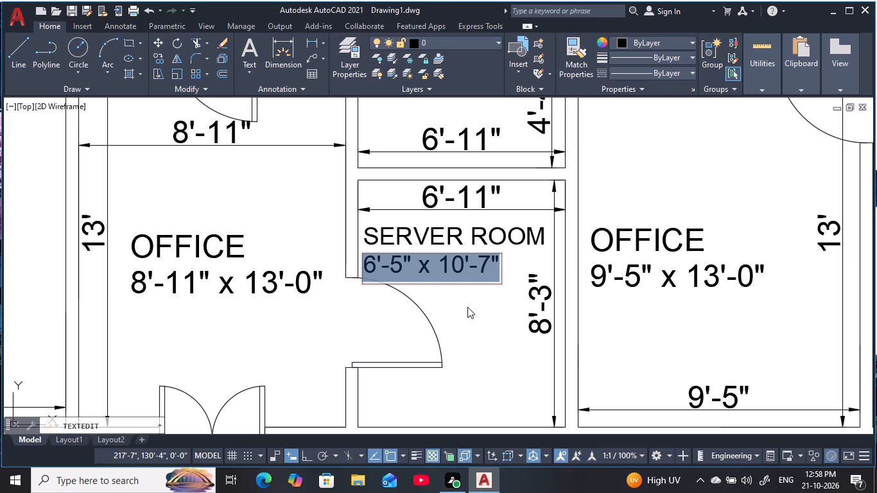
{"action": "left_click", "coordinate": [497, 268]}
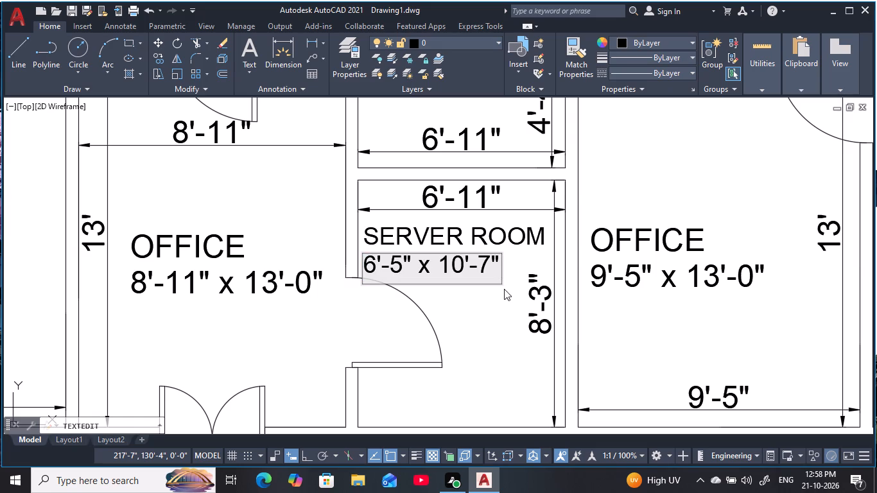
{"action": "left_click", "coordinate": [489, 268]}
{"action": "scroll", "coordinate": [487, 300], "scroll_direction": "down", "scroll_amount": 1}
{"action": "middle_click_drag", "start_coordinate": [487, 300], "coordinate": [474, 284]}
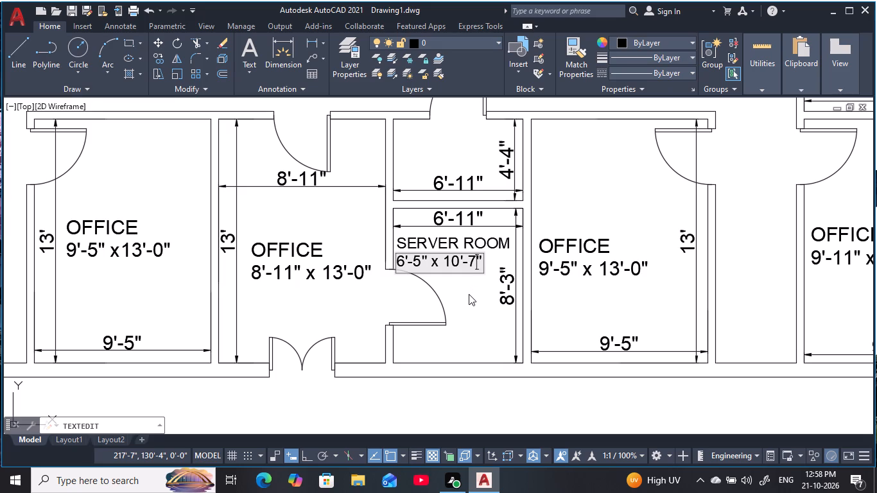
{"action": "key", "text": "BackSpace"}
{"action": "type", "text": "33"}
{"action": "key", "text": "BackSpace"}
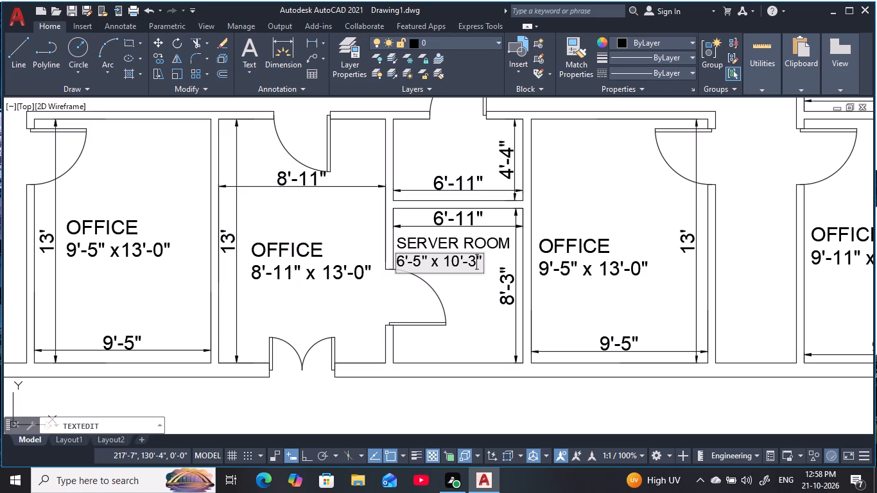
{"action": "left_click", "coordinate": [462, 266]}
{"action": "left_click", "coordinate": [460, 261]}
{"action": "key", "text": "BackSpace"}
{"action": "key", "text": "BackSpace"}
{"action": "key", "text": "8"}
{"action": "left_click", "coordinate": [422, 261]}
{"action": "key", "text": "BackSpace"}
{"action": "type", "text": "11"}
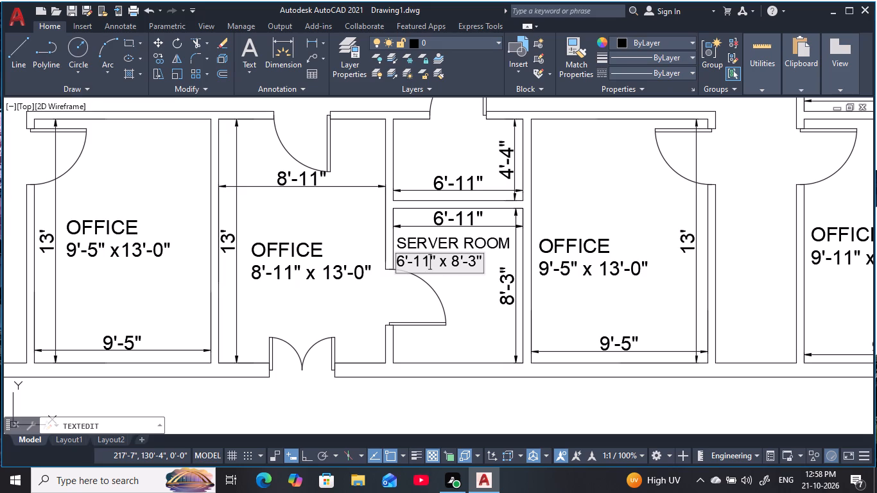
{"action": "key", "text": "Return"}
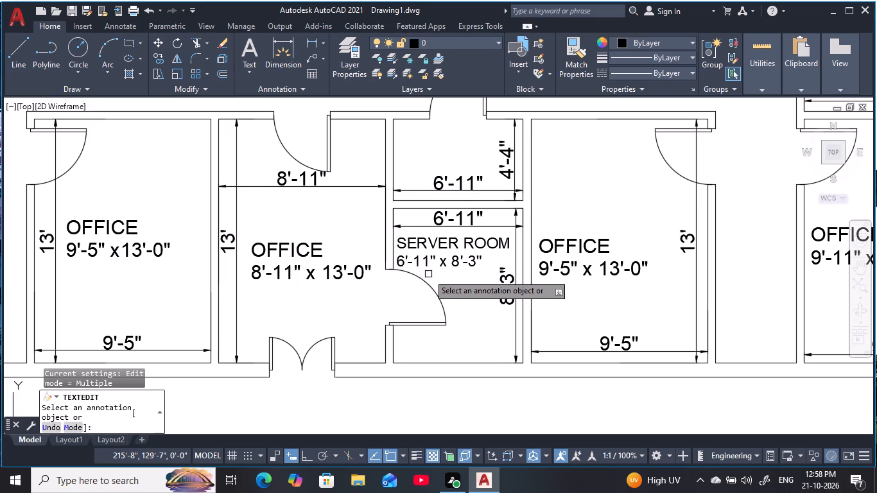
{"action": "middle_click_drag", "start_coordinate": [428, 274], "coordinate": [419, 311]}
{"action": "key", "text": "Escape"}
{"action": "key", "text": "Escape"}
{"action": "key", "text": "Escape"}
{"action": "key", "text": "Escape"}
{"action": "key", "text": "Escape"}
Replace the SERVER ROOM text above the 6'-11" x 8'-3" size line with TOILET in capitals.
{"action": "double_click", "coordinate": [456, 279]}
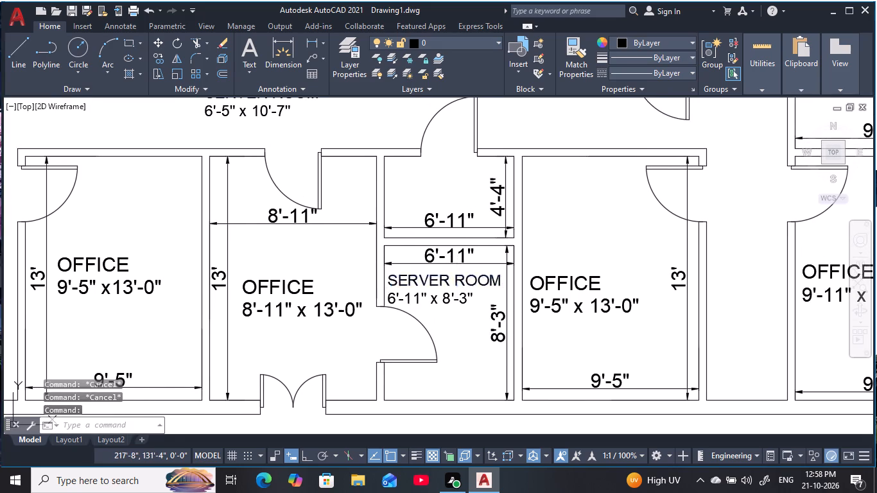
{"action": "left_click", "coordinate": [503, 279]}
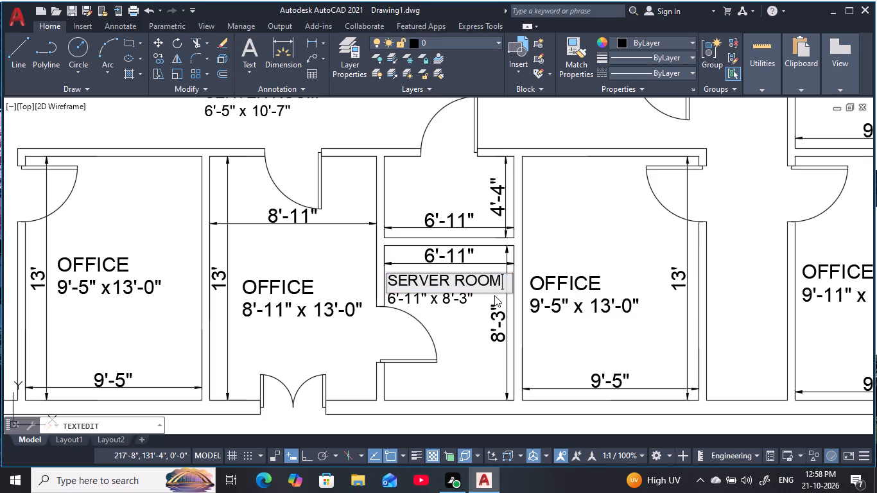
{"action": "key", "text": "BackSpace"}
{"action": "key", "text": "BackSpace"}
{"action": "key", "text": "BackSpace"}
{"action": "key", "text": "BackSpace"}
{"action": "key", "text": "BackSpace"}
{"action": "key", "text": "BackSpace"}
{"action": "key", "text": "BackSpace"}
{"action": "key", "text": "BackSpace"}
{"action": "key", "text": "BackSpace"}
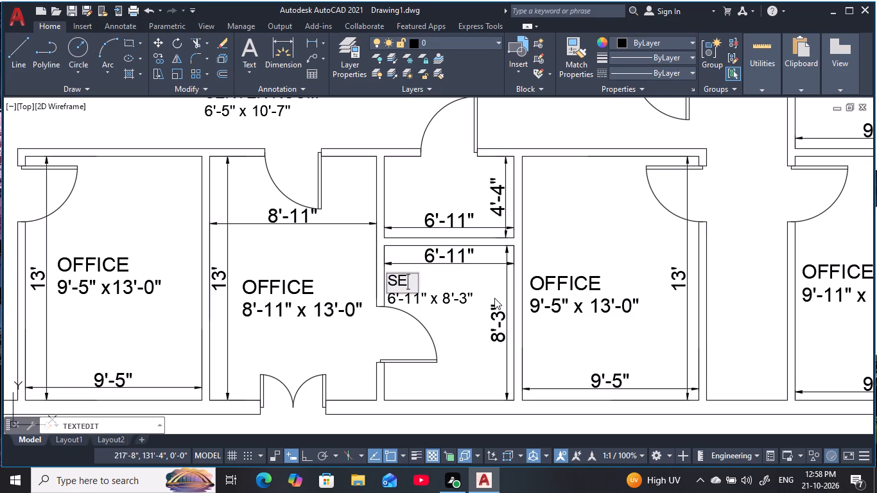
{"action": "key", "text": "BackSpace"}
{"action": "key", "text": "BackSpace"}
{"action": "key", "text": "t"}
{"action": "type", "text": "oil"}
{"action": "type", "text": "et"}
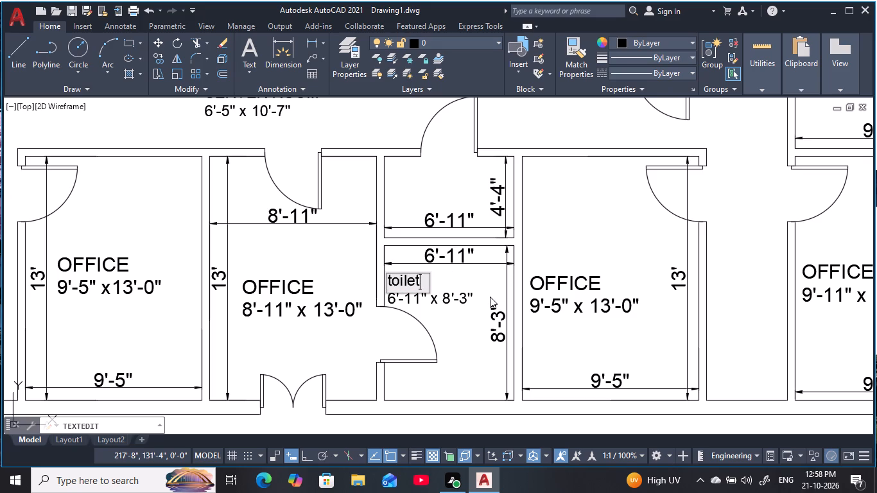
{"action": "key", "text": "BackSpace"}
{"action": "key", "text": "BackSpace"}
{"action": "key", "text": "BackSpace"}
{"action": "key", "text": "BackSpace"}
{"action": "key", "text": "BackSpace"}
{"action": "key", "text": "BackSpace"}
{"action": "key", "text": "BackSpace"}
{"action": "key", "text": "BackSpace"}
{"action": "key", "text": "BackSpace"}
{"action": "key", "text": "BackSpace"}
{"action": "key", "text": "BackSpace"}
{"action": "key", "text": "BackSpace"}
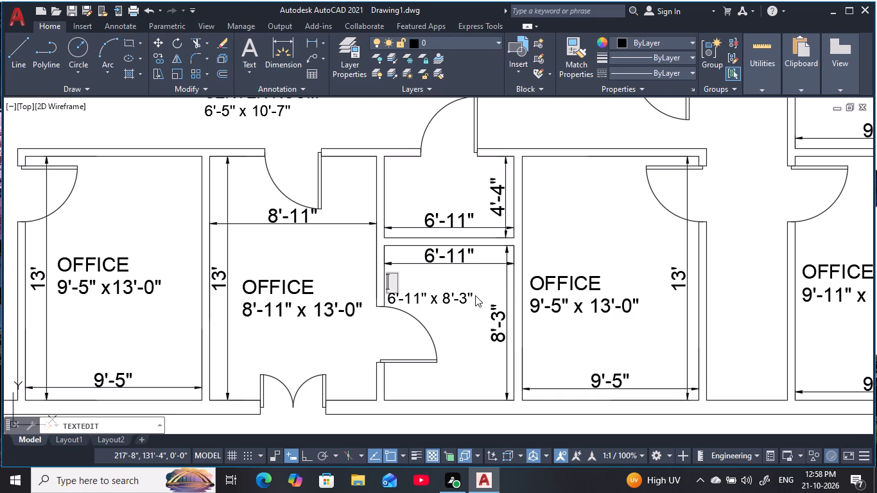
{"action": "key", "text": "t"}
{"action": "key", "text": "i"}
{"action": "key", "text": "BackSpace"}
{"action": "key", "text": "o"}
{"action": "type", "text": "IL"}
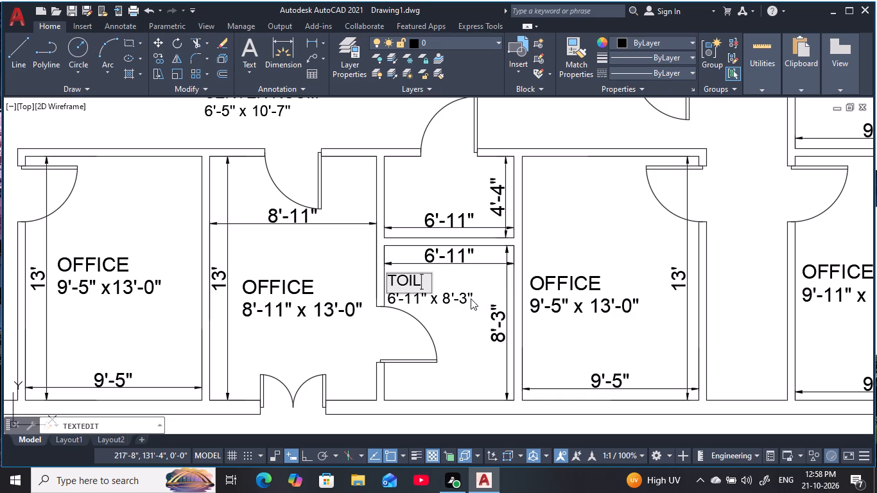
{"action": "type", "text": "ETT"}
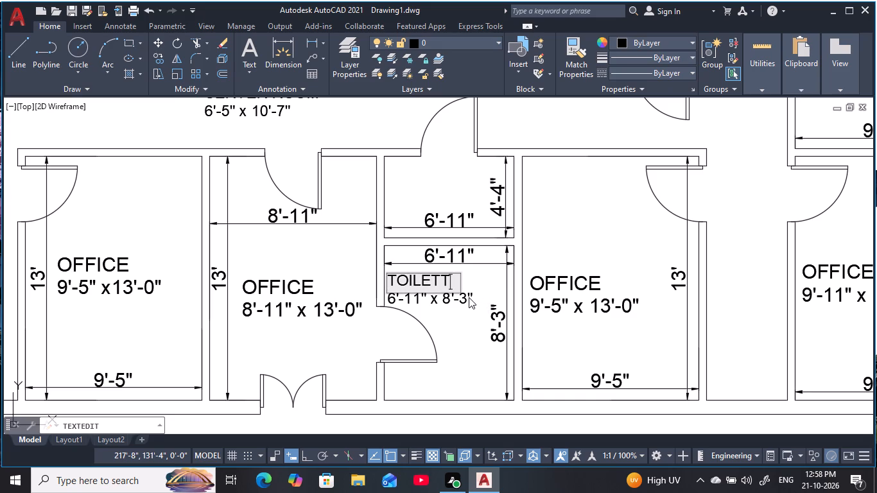
{"action": "key", "text": "BackSpace"}
{"action": "key", "text": "backslash"}
{"action": "key", "text": "BackSpace"}
{"action": "key", "text": "Return"}
Change the size text in the office beside the 4'-4" wide room to 9'-7" x 7'-11".
{"action": "key", "text": "Escape"}
{"action": "key", "text": "Escape"}
{"action": "key", "text": "Escape"}
{"action": "middle_click_drag", "start_coordinate": [457, 291], "coordinate": [458, 309]}
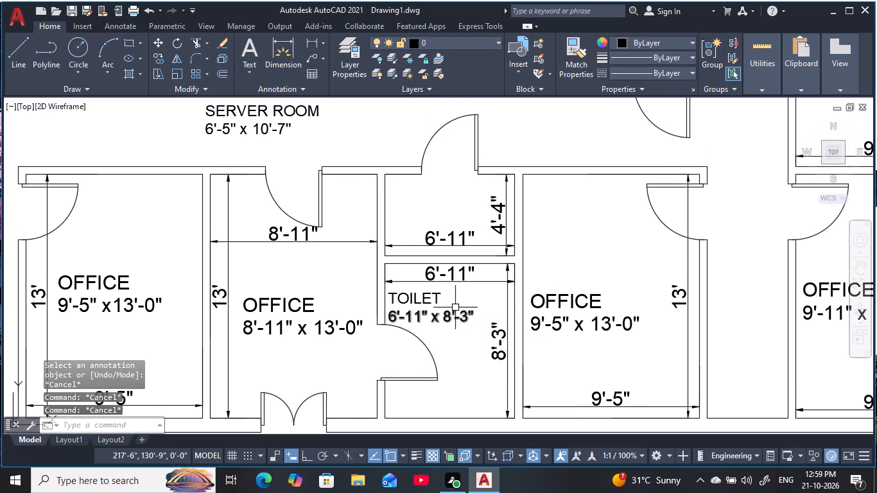
{"action": "middle_click_drag", "start_coordinate": [455, 307], "coordinate": [481, 376]}
{"action": "scroll", "coordinate": [482, 375], "scroll_direction": "down", "scroll_amount": 1}
{"action": "middle_click_drag", "start_coordinate": [483, 373], "coordinate": [456, 367]}
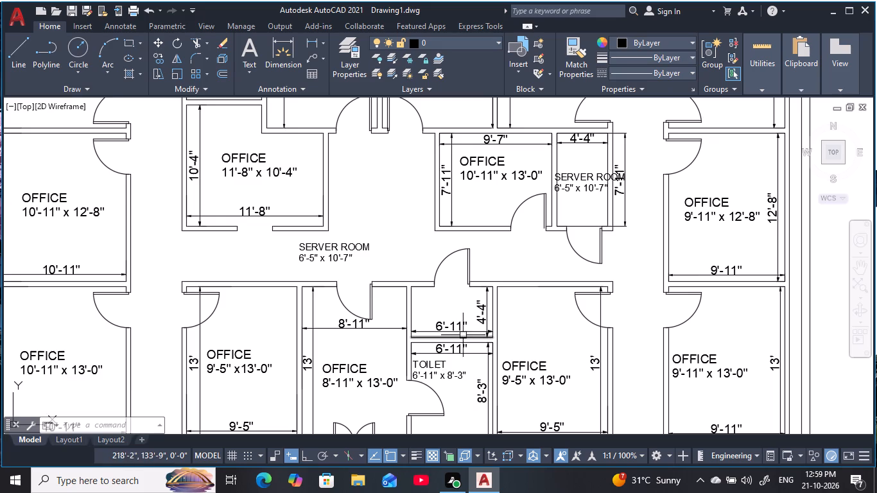
{"action": "key", "text": "Escape"}
{"action": "key", "text": "Escape"}
{"action": "middle_click_drag", "start_coordinate": [480, 203], "coordinate": [420, 279]}
{"action": "key", "text": "Escape"}
{"action": "key", "text": "Escape"}
{"action": "scroll", "coordinate": [460, 254], "scroll_direction": "up", "scroll_amount": 2}
{"action": "middle_click_drag", "start_coordinate": [460, 254], "coordinate": [466, 276]}
{"action": "key", "text": "Escape"}
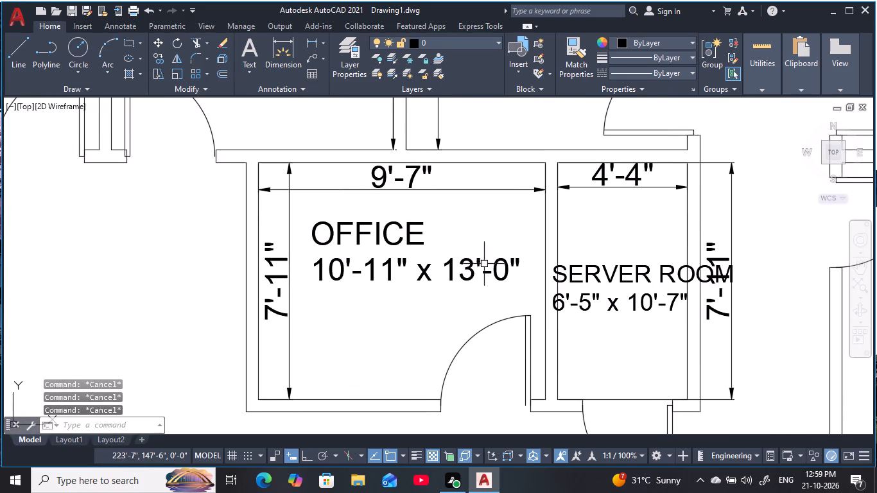
{"action": "double_click", "coordinate": [492, 262]}
{"action": "left_click", "coordinate": [513, 272]}
{"action": "left_click", "coordinate": [508, 274]}
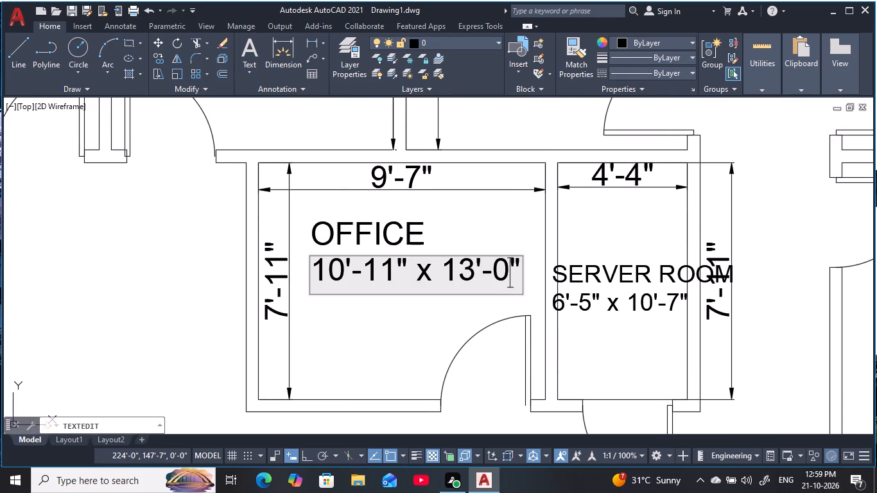
{"action": "key", "text": "BackSpace"}
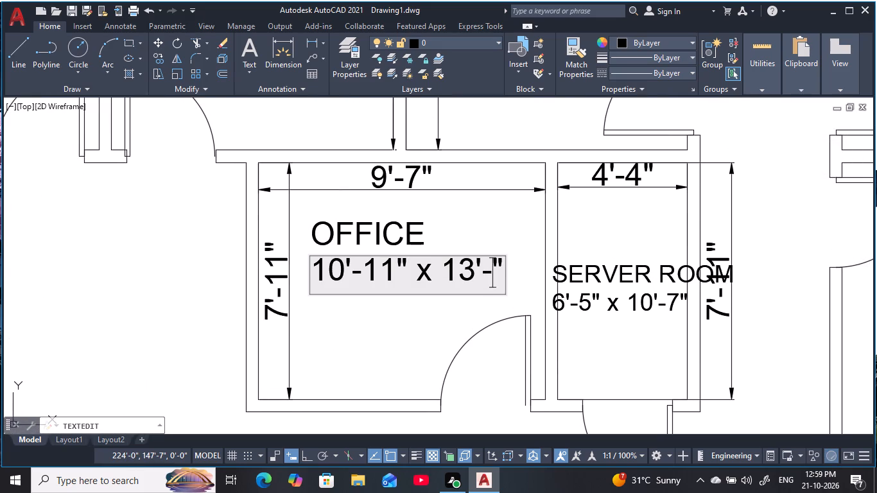
{"action": "key", "text": "1"}
{"action": "key", "text": "1"}
{"action": "left_click", "coordinate": [474, 273]}
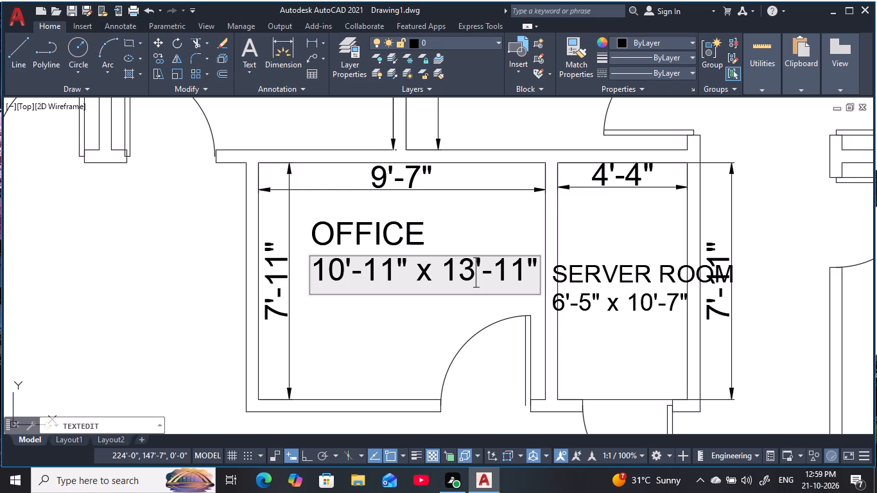
{"action": "key", "text": "BackSpace"}
{"action": "key", "text": "BackSpace"}
{"action": "key", "text": "7"}
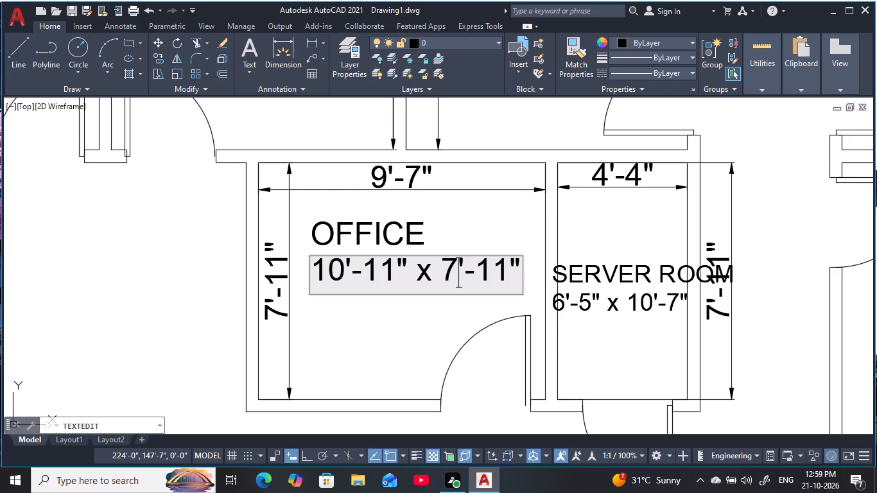
{"action": "left_click", "coordinate": [390, 264]}
{"action": "key", "text": "BackSpace"}
{"action": "key", "text": "BackSpace"}
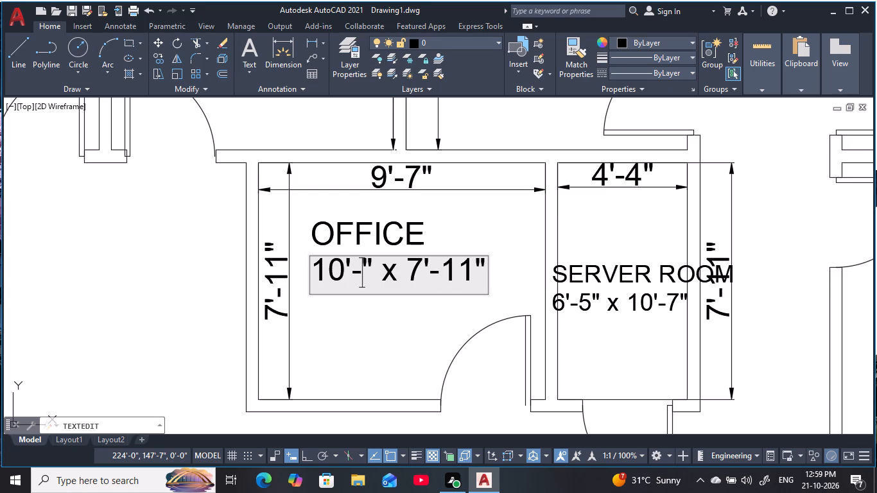
{"action": "key", "text": "7"}
{"action": "left_click", "coordinate": [343, 272]}
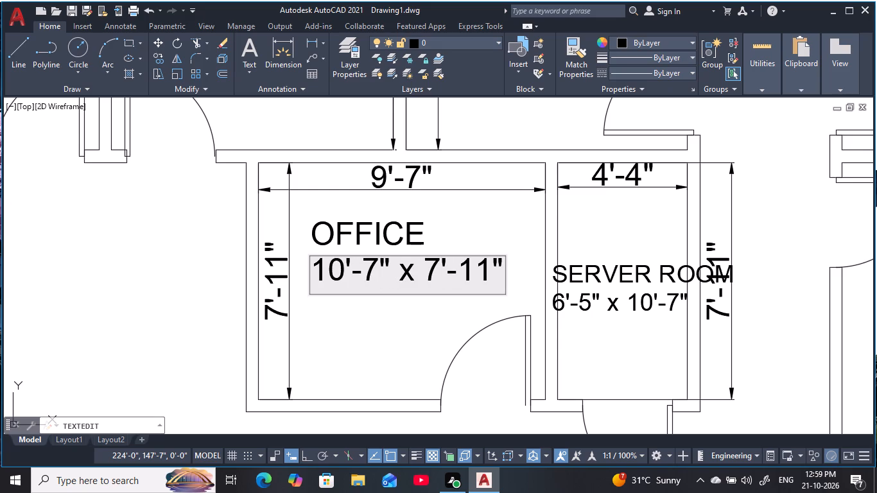
{"action": "key", "text": "BackSpace"}
{"action": "key", "text": "BackSpace"}
{"action": "key", "text": "BackSpace"}
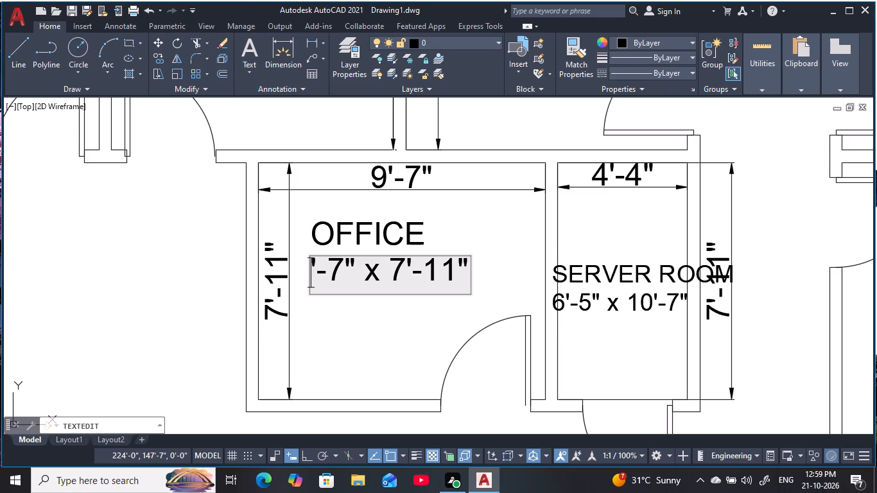
{"action": "key", "text": "9"}
{"action": "key", "text": "Return"}
{"action": "scroll", "coordinate": [401, 309], "scroll_direction": "down", "scroll_amount": 1}
{"action": "middle_click_drag", "start_coordinate": [401, 310], "coordinate": [398, 318]}
{"action": "key", "text": "Escape"}
{"action": "key", "text": "Escape"}
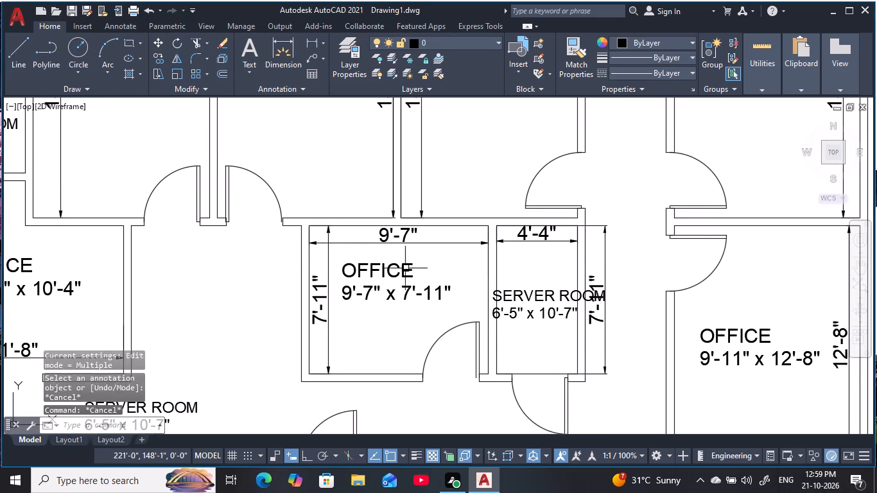
{"action": "key", "text": "Escape"}
Replace the OFFICE label above the 9'-7" x 7'-11" size line with TOILET in capitals.
{"action": "left_click", "coordinate": [408, 263]}
{"action": "double_click", "coordinate": [410, 267]}
{"action": "key", "text": "BackSpace"}
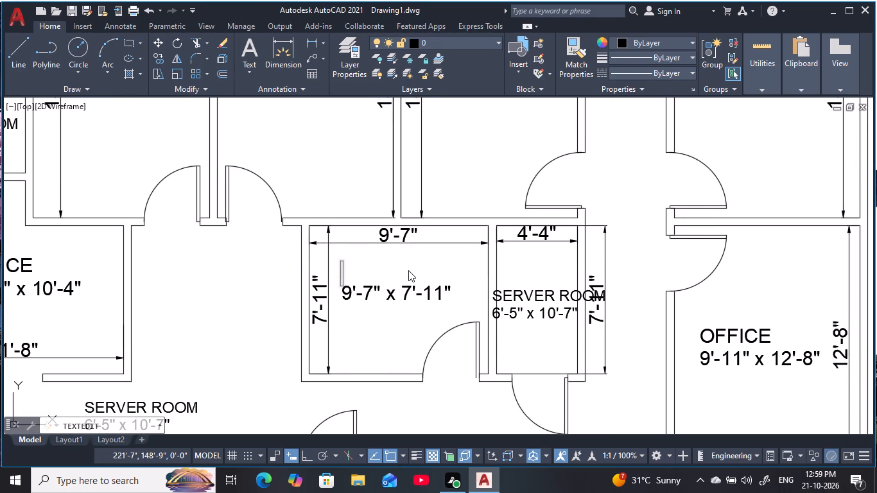
{"action": "type", "text": "TOIL"}
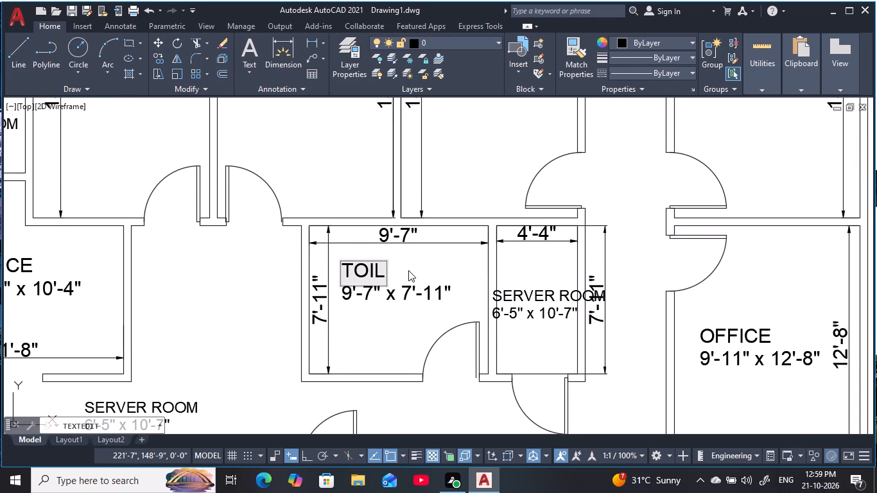
{"action": "type", "text": "ER"}
{"action": "key", "text": "BackSpace"}
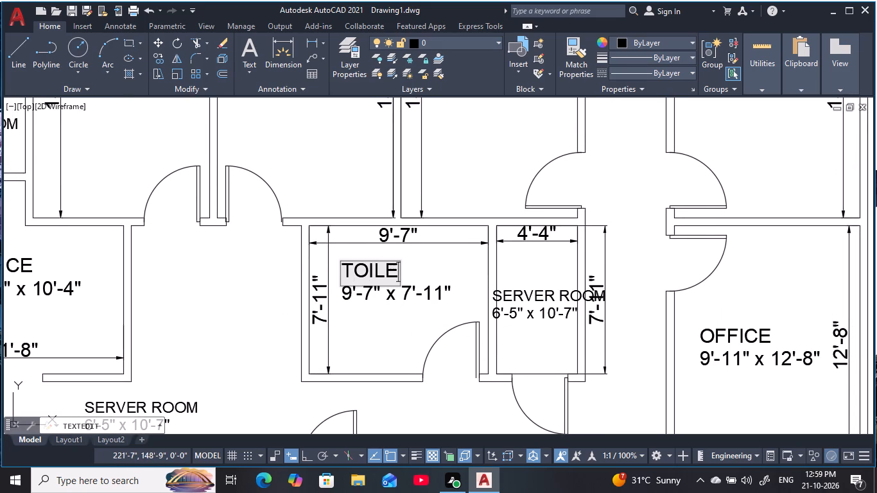
{"action": "key", "text": "t"}
{"action": "key", "text": "Return"}
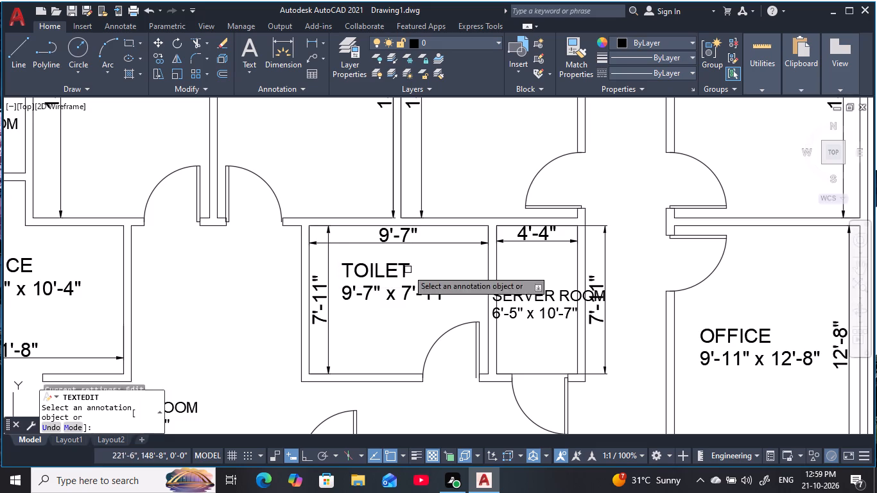
{"action": "scroll", "coordinate": [414, 277], "scroll_direction": "down", "scroll_amount": 2}
{"action": "middle_click_drag", "start_coordinate": [415, 286], "coordinate": [405, 294]}
{"action": "scroll", "coordinate": [405, 294], "scroll_direction": "up", "scroll_amount": 1}
{"action": "scroll", "coordinate": [460, 293], "scroll_direction": "up", "scroll_amount": 2}
{"action": "middle_click_drag", "start_coordinate": [458, 291], "coordinate": [427, 284]}
{"action": "key", "text": "Escape"}
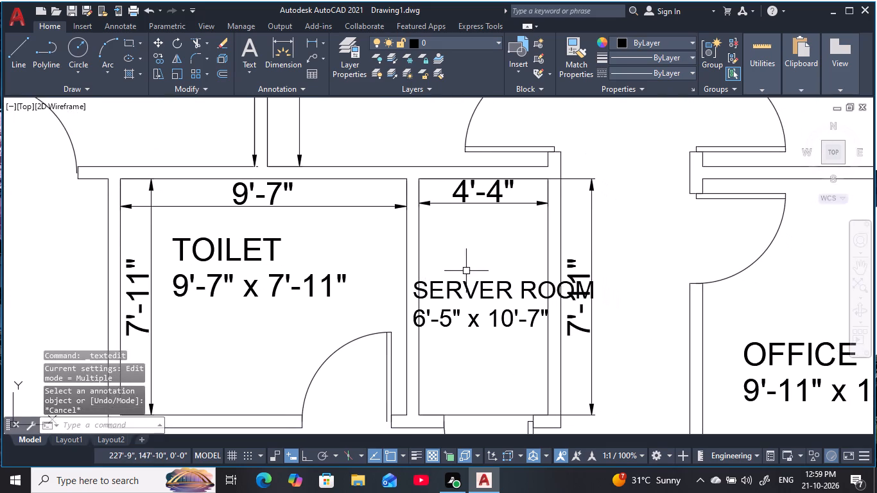
Change the size text under SERVER ROOM in the 4'-4" wide room to 4'-4" x 7'-0".
{"action": "middle_click_drag", "start_coordinate": [467, 270], "coordinate": [413, 260]}
{"action": "key", "text": "Escape"}
{"action": "key", "text": "Escape"}
{"action": "left_click", "coordinate": [462, 275]}
{"action": "key", "text": "Escape"}
{"action": "key", "text": "Escape"}
{"action": "key", "text": "Escape"}
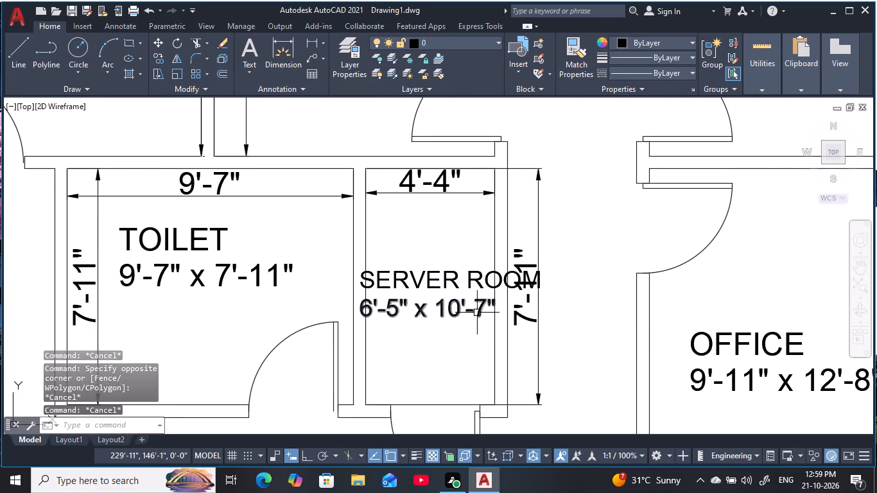
{"action": "double_click", "coordinate": [478, 312]}
{"action": "left_click", "coordinate": [485, 307]}
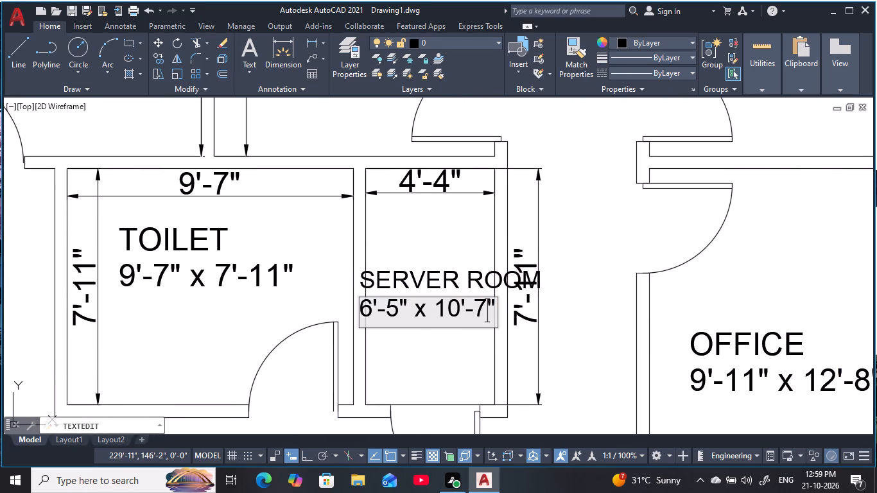
{"action": "key", "text": "BackSpace"}
{"action": "key", "text": "0"}
{"action": "left_click", "coordinate": [460, 313]}
{"action": "key", "text": "BackSpace"}
{"action": "key", "text": "BackSpace"}
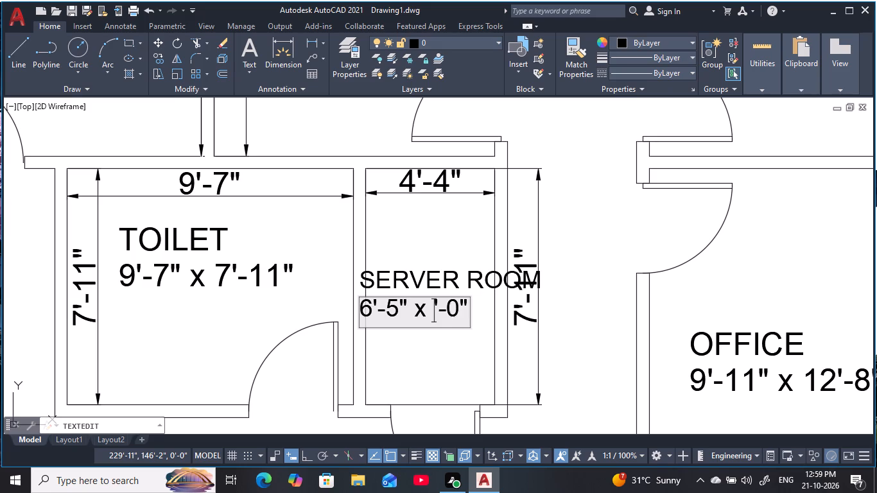
{"action": "key", "text": "7"}
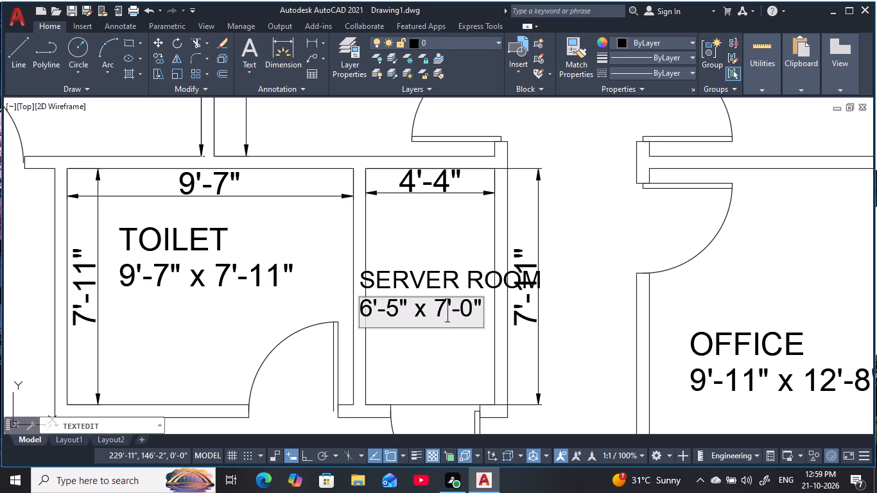
{"action": "left_click", "coordinate": [399, 307]}
{"action": "key", "text": "BackSpace"}
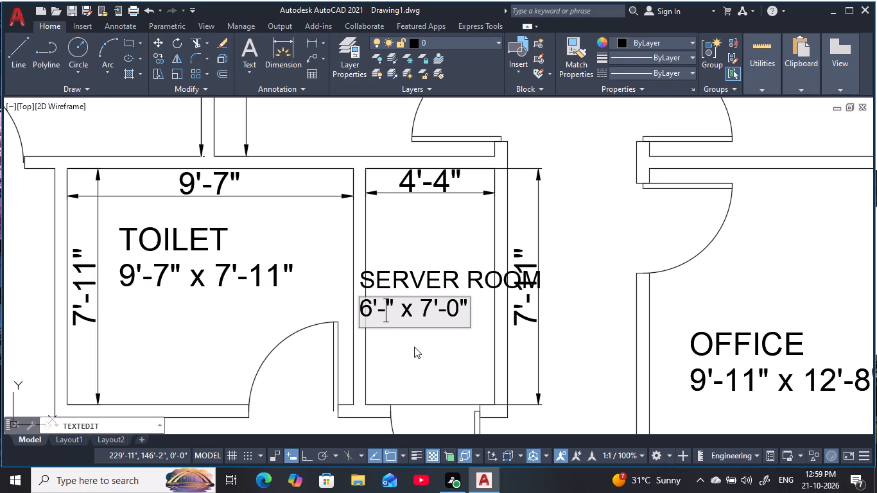
{"action": "key", "text": "4"}
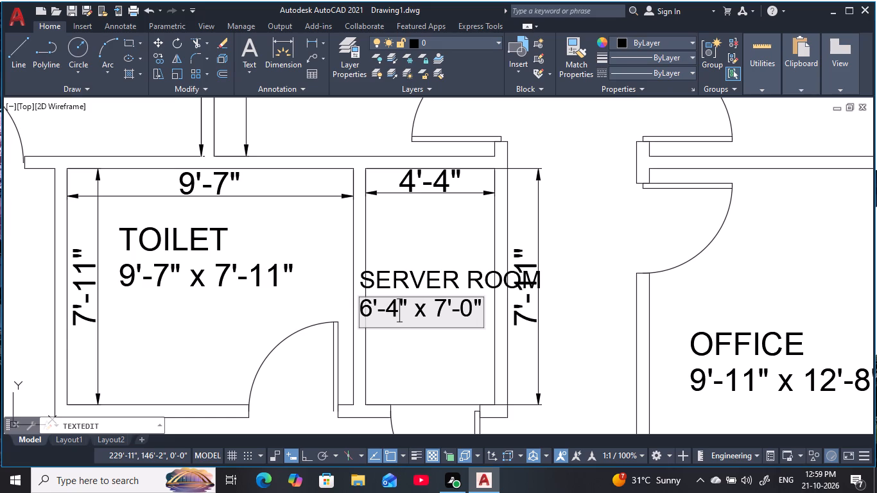
{"action": "left_click", "coordinate": [373, 308]}
{"action": "key", "text": "BackSpace"}
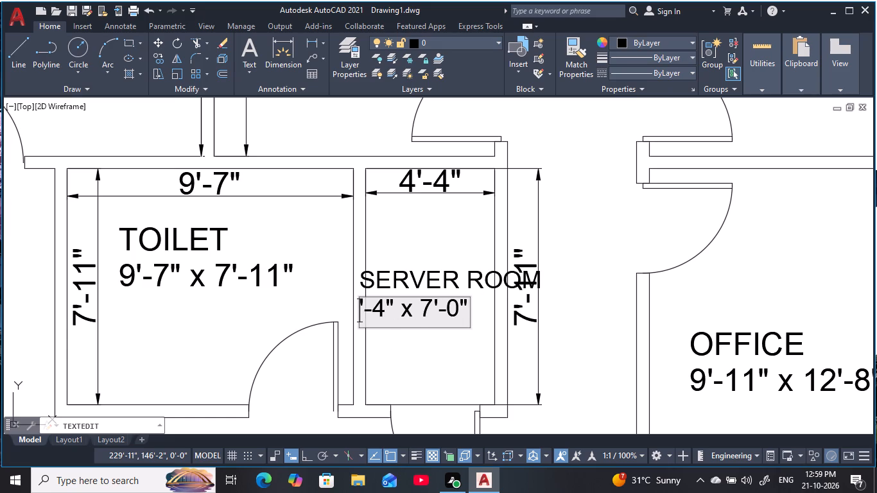
{"action": "key", "text": "4"}
{"action": "key", "text": "Return"}
{"action": "scroll", "coordinate": [392, 322], "scroll_direction": "down", "scroll_amount": 1}
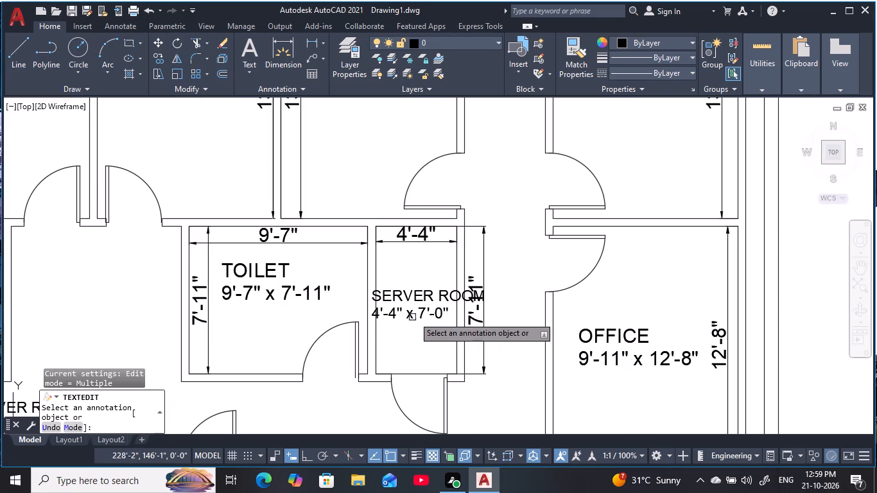
{"action": "key", "text": "Escape"}
{"action": "key", "text": "Escape"}
{"action": "key", "text": "Escape"}
{"action": "key", "text": "Escape"}
Replace the OFFICE label above the 8'-11" x 13'-0" size line with WAITING in capitals.
{"action": "middle_click_drag", "start_coordinate": [442, 354], "coordinate": [424, 314]}
{"action": "scroll", "coordinate": [434, 302], "scroll_direction": "down", "scroll_amount": 1}
{"action": "middle_click_drag", "start_coordinate": [436, 306], "coordinate": [436, 310]}
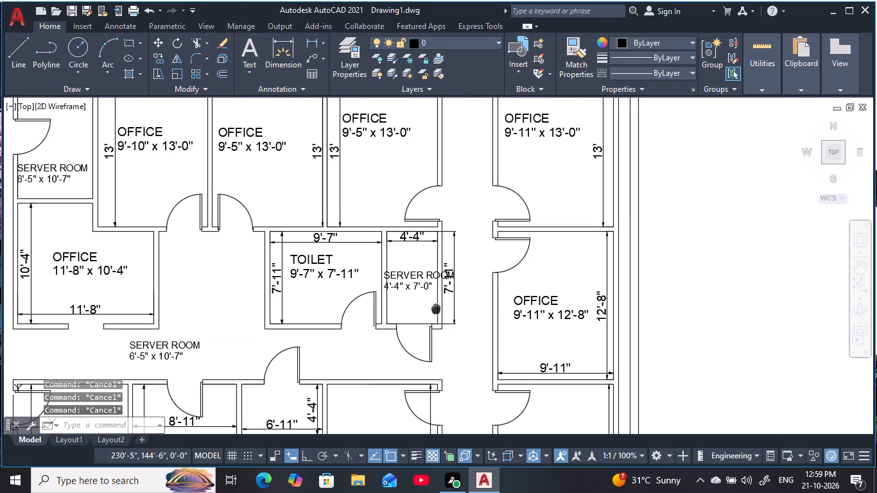
{"action": "middle_click_drag", "start_coordinate": [436, 310], "coordinate": [435, 313]}
{"action": "key", "text": "Escape"}
{"action": "key", "text": "Escape"}
{"action": "middle_click_drag", "start_coordinate": [388, 347], "coordinate": [556, 235]}
{"action": "middle_click_drag", "start_coordinate": [474, 342], "coordinate": [465, 267]}
{"action": "key", "text": "Escape"}
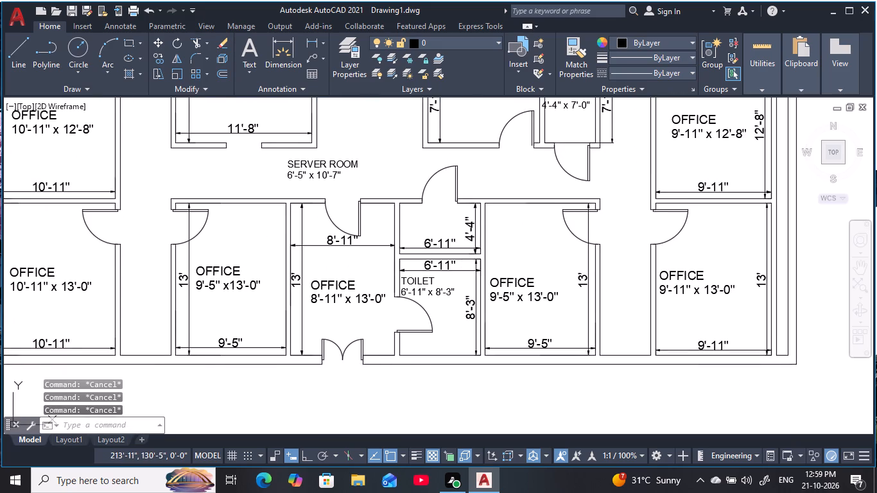
{"action": "scroll", "coordinate": [364, 294], "scroll_direction": "up", "scroll_amount": 2}
{"action": "middle_click_drag", "start_coordinate": [361, 291], "coordinate": [410, 295]}
{"action": "key", "text": "Escape"}
{"action": "double_click", "coordinate": [378, 285]}
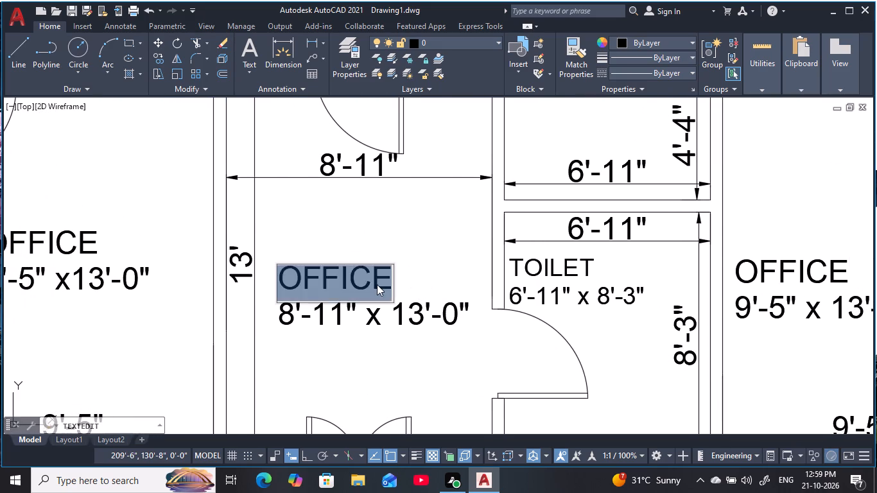
{"action": "key", "text": "BackSpace"}
{"action": "key", "text": "w"}
{"action": "key", "text": "a"}
{"action": "type", "text": "ITING"}
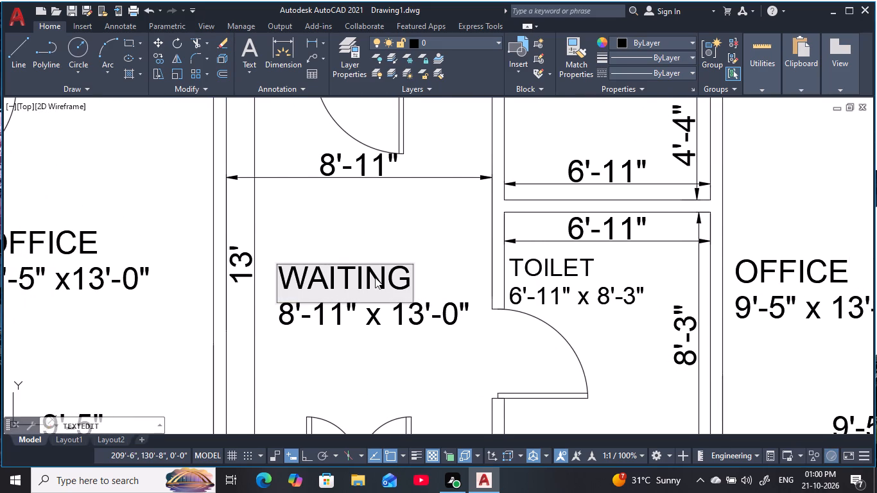
{"action": "key", "text": "Return"}
{"action": "scroll", "coordinate": [372, 276], "scroll_direction": "down", "scroll_amount": 1}
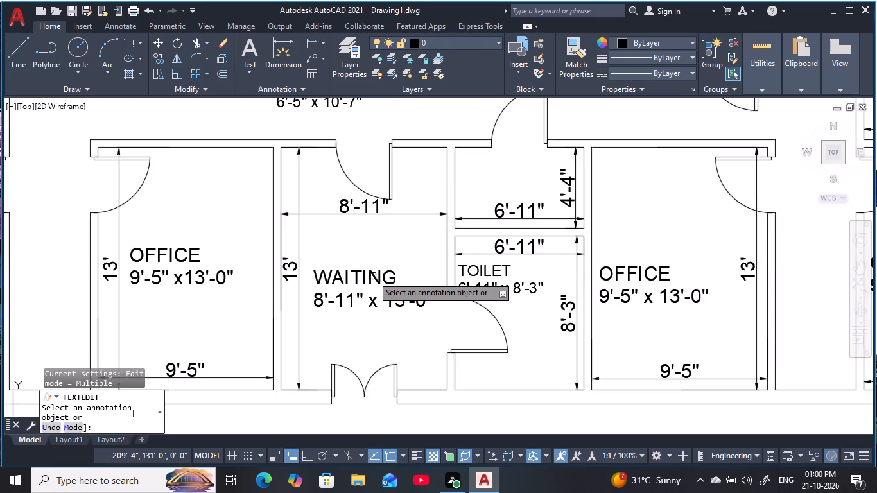
{"action": "middle_click_drag", "start_coordinate": [372, 276], "coordinate": [327, 282]}
{"action": "key", "text": "Escape"}
{"action": "key", "text": "Escape"}
Review the room labels across the floor plan, including the small rooms and the corridor, for remaining corrections.
{"action": "middle_click_drag", "start_coordinate": [367, 274], "coordinate": [342, 292]}
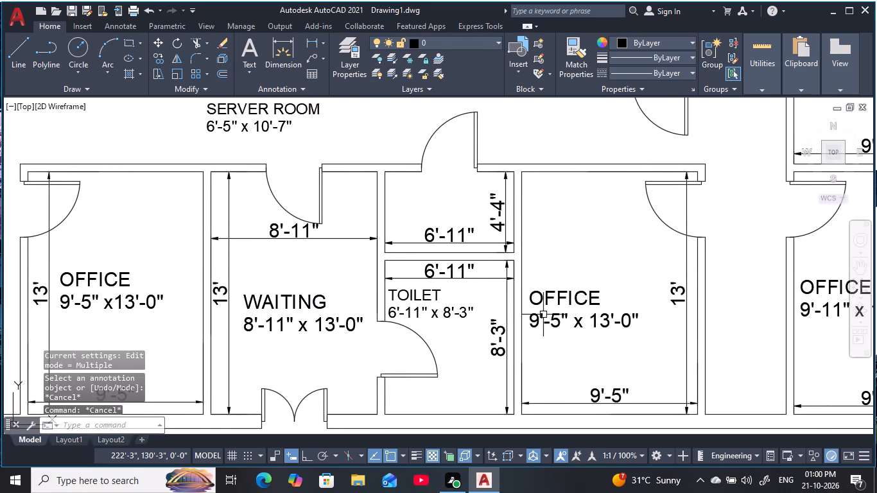
{"action": "scroll", "coordinate": [543, 315], "scroll_direction": "down", "scroll_amount": 1}
{"action": "middle_click_drag", "start_coordinate": [533, 328], "coordinate": [447, 410]}
{"action": "middle_click_drag", "start_coordinate": [484, 319], "coordinate": [489, 375]}
{"action": "scroll", "coordinate": [489, 375], "scroll_direction": "down", "scroll_amount": 1}
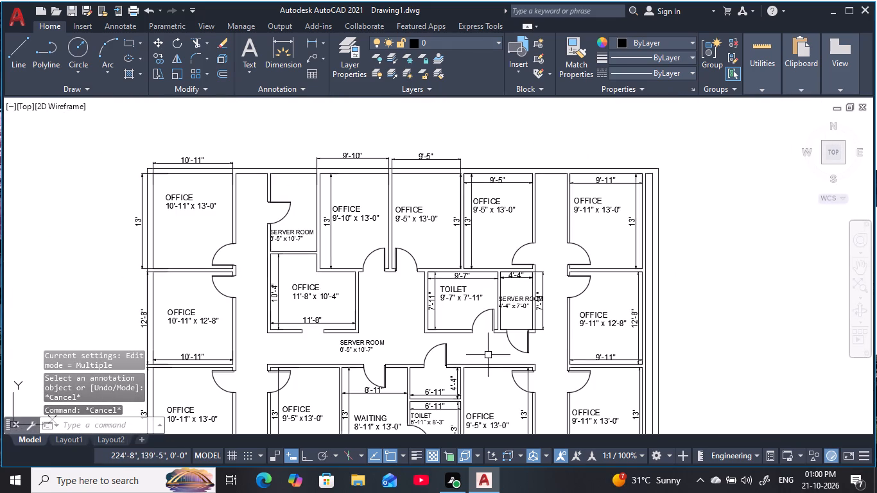
{"action": "middle_click_drag", "start_coordinate": [458, 355], "coordinate": [485, 230]}
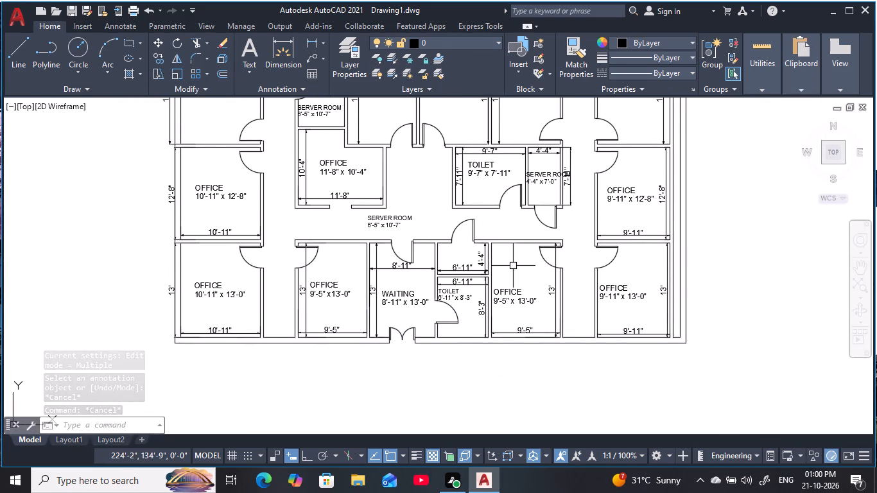
{"action": "scroll", "coordinate": [514, 271], "scroll_direction": "up", "scroll_amount": 1}
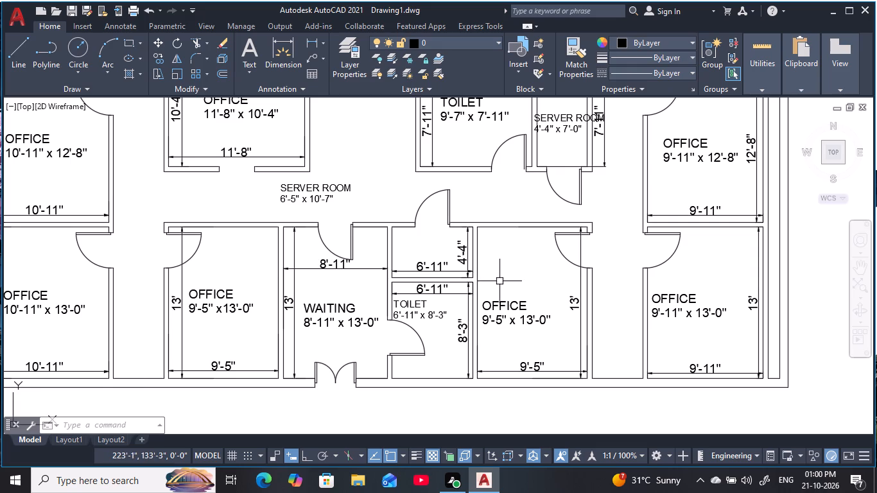
{"action": "middle_click_drag", "start_coordinate": [543, 236], "coordinate": [474, 286]}
{"action": "middle_click_drag", "start_coordinate": [503, 195], "coordinate": [479, 329]}
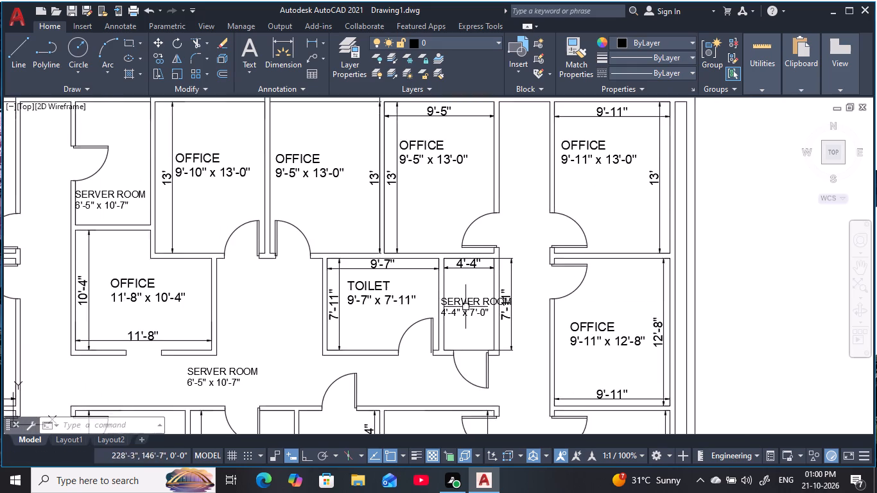
Replace the SERVER ROOM label above the 4'-4" x 7'-0" size line with SUPPLY in capitals.
{"action": "scroll", "coordinate": [465, 306], "scroll_direction": "up", "scroll_amount": 3}
{"action": "double_click", "coordinate": [528, 301]}
{"action": "key", "text": "BackSpace"}
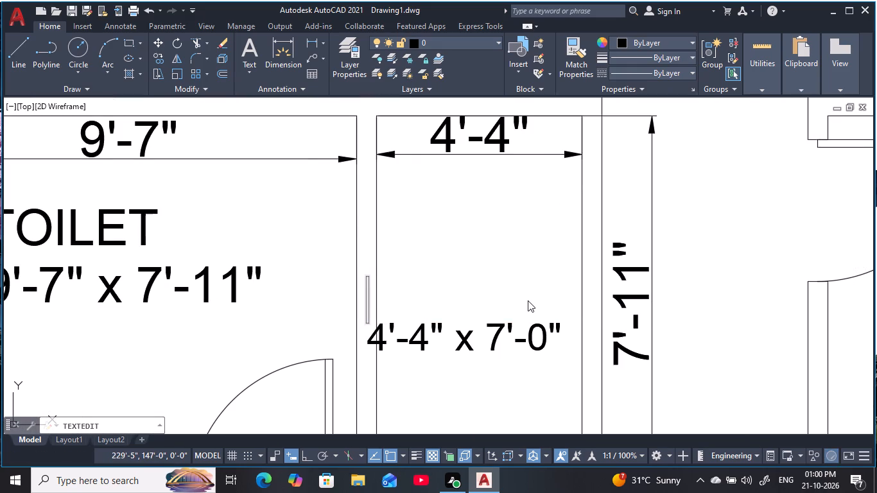
{"action": "type", "text": "SUPPL"}
{"action": "key", "text": "y"}
{"action": "key", "text": "Return"}
{"action": "scroll", "coordinate": [528, 303], "scroll_direction": "down", "scroll_amount": 1}
{"action": "middle_click_drag", "start_coordinate": [529, 304], "coordinate": [530, 302]}
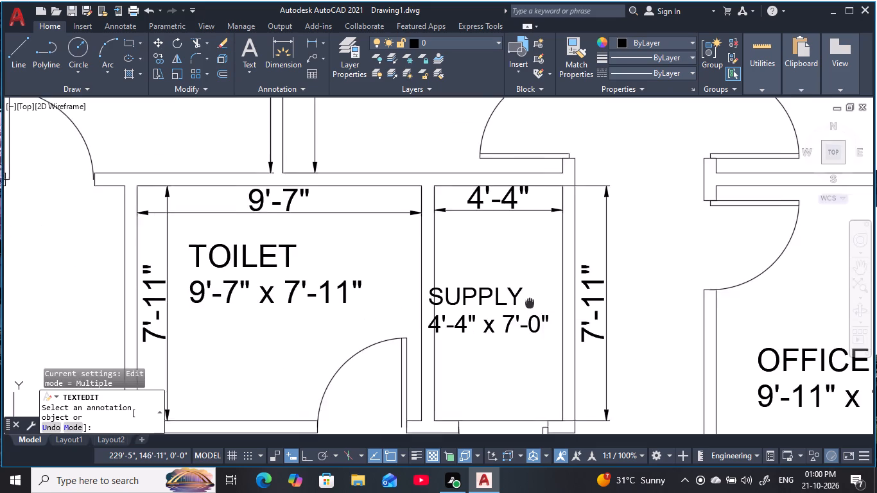
{"action": "middle_click_drag", "start_coordinate": [530, 302], "coordinate": [530, 223]}
{"action": "scroll", "coordinate": [530, 219], "scroll_direction": "down", "scroll_amount": 3}
{"action": "key", "text": "Escape"}
{"action": "key", "text": "Escape"}
{"action": "key", "text": "Escape"}
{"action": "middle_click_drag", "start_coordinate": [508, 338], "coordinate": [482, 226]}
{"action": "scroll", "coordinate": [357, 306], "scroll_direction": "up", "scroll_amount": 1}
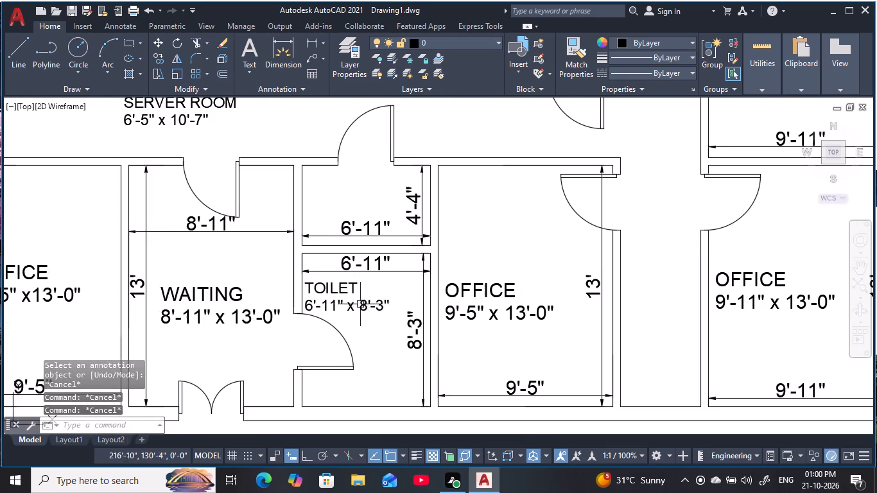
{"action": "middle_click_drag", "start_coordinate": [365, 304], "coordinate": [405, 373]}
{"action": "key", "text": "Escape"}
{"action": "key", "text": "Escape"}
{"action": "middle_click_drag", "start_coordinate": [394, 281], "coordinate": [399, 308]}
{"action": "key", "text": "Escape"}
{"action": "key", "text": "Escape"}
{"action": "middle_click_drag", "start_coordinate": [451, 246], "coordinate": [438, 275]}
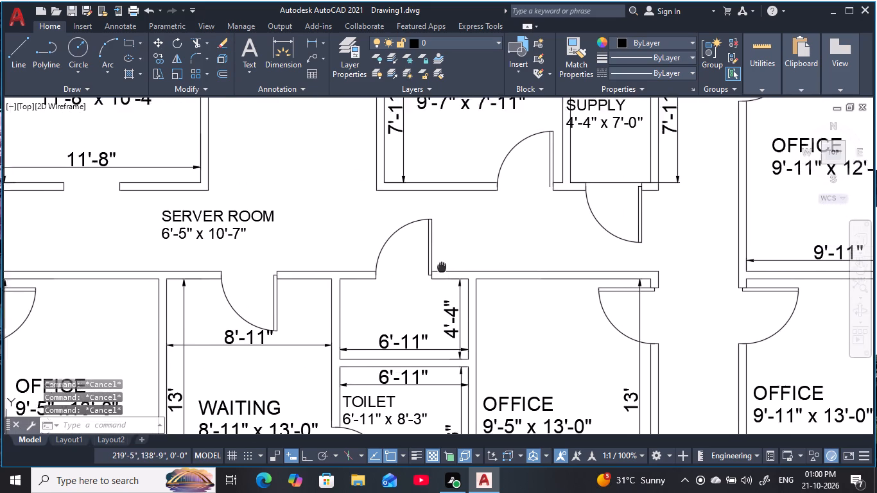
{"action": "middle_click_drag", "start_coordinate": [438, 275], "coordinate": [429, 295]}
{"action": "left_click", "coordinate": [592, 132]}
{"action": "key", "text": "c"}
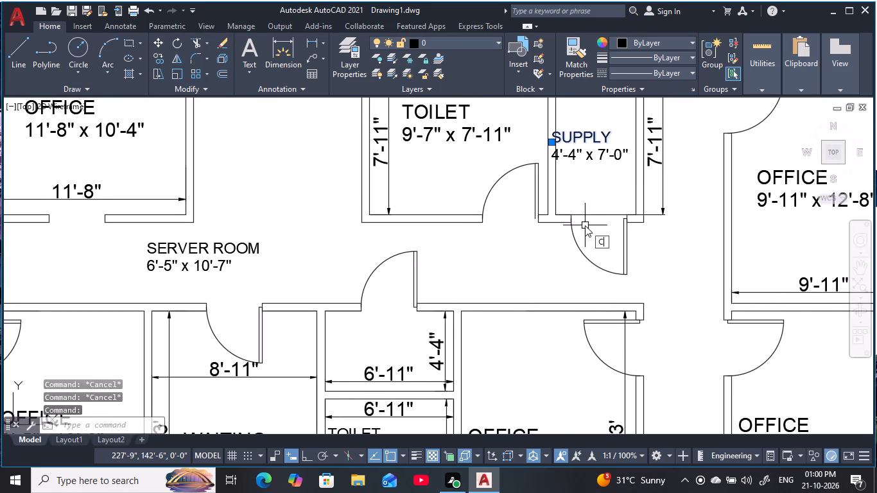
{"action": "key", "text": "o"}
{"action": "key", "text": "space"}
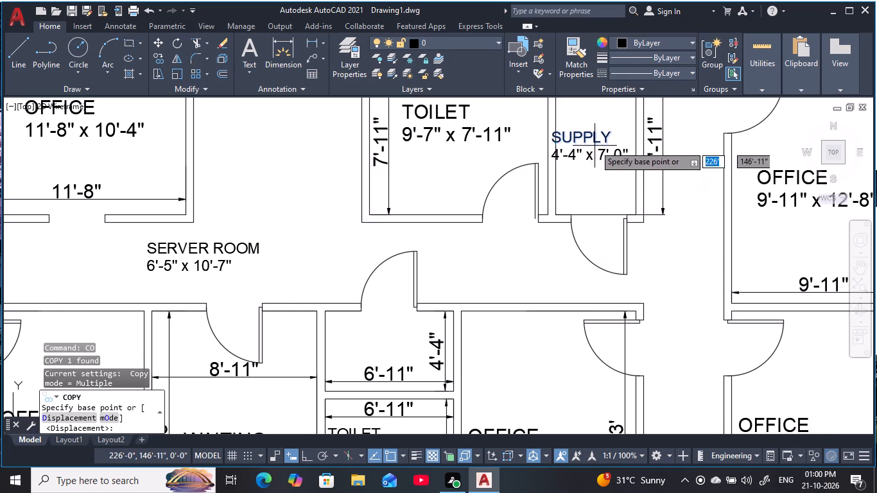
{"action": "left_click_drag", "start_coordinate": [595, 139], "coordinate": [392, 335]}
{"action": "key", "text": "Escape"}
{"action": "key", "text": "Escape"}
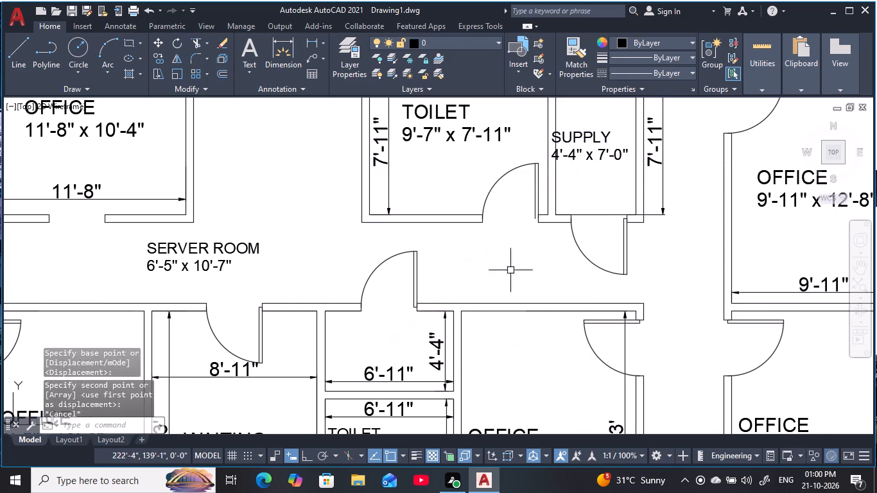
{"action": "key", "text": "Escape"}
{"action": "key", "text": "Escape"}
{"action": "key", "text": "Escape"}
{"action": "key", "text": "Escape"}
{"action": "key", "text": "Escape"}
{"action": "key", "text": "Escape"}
Copy the SUPPLY label and its 4'-4" x 7'-0" size line into the small unlabelled room above the 6'-11" x 8'-3" TOILET.
{"action": "left_click", "coordinate": [598, 134]}
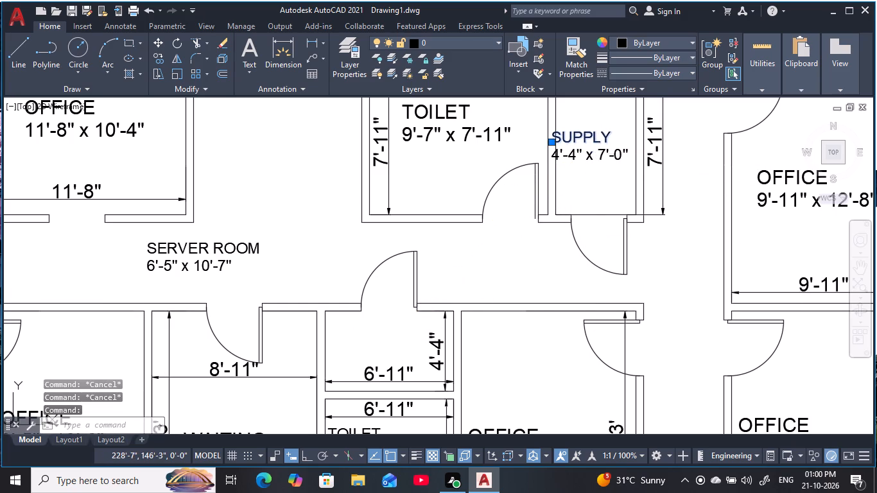
{"action": "left_click", "coordinate": [599, 155]}
{"action": "key", "text": "c"}
{"action": "key", "text": "o"}
{"action": "key", "text": "space"}
{"action": "left_click", "coordinate": [582, 148]}
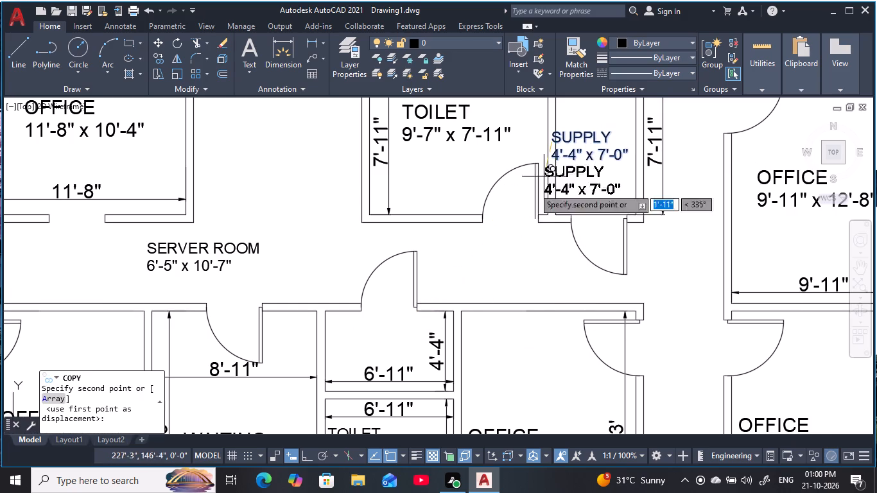
{"action": "left_click", "coordinate": [347, 338]}
{"action": "key", "text": "Escape"}
{"action": "key", "text": "Escape"}
{"action": "key", "text": "Escape"}
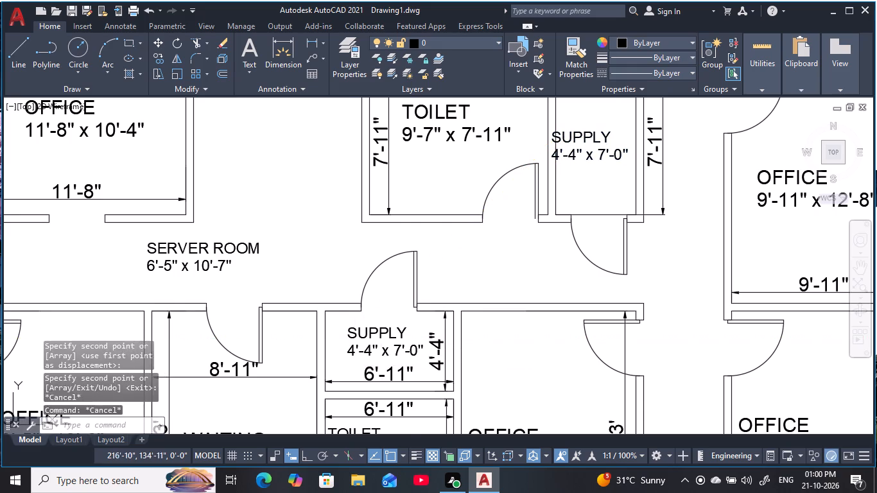
{"action": "key", "text": "Escape"}
Change the size text under the copied SUPPLY label to 6'-11" x 4'-4".
{"action": "scroll", "coordinate": [403, 352], "scroll_direction": "up", "scroll_amount": 1}
{"action": "key", "text": "Escape"}
{"action": "key", "text": "Escape"}
{"action": "key", "text": "Escape"}
{"action": "double_click", "coordinate": [416, 354]}
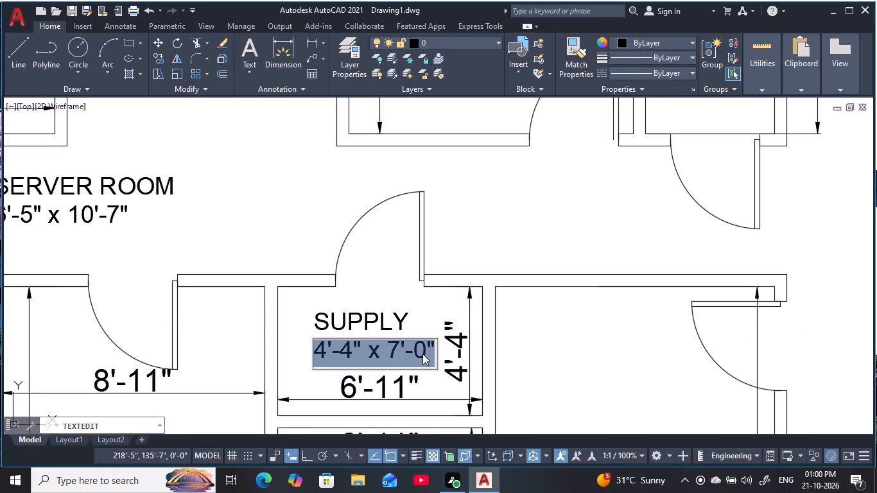
{"action": "left_click", "coordinate": [422, 354]}
{"action": "middle_click_drag", "start_coordinate": [430, 378], "coordinate": [437, 322]}
{"action": "left_click", "coordinate": [364, 295]}
{"action": "key", "text": "BackSpace"}
{"action": "key", "text": "BackSpace"}
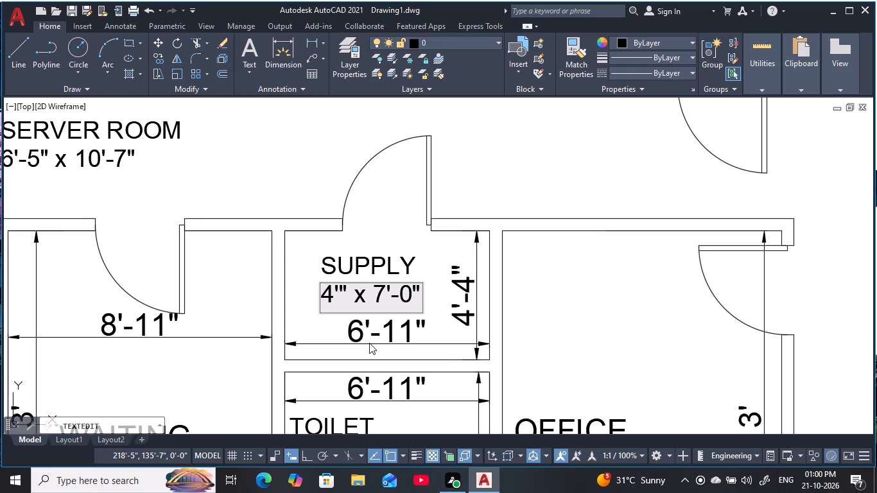
{"action": "key", "text": "ctrl+z"}
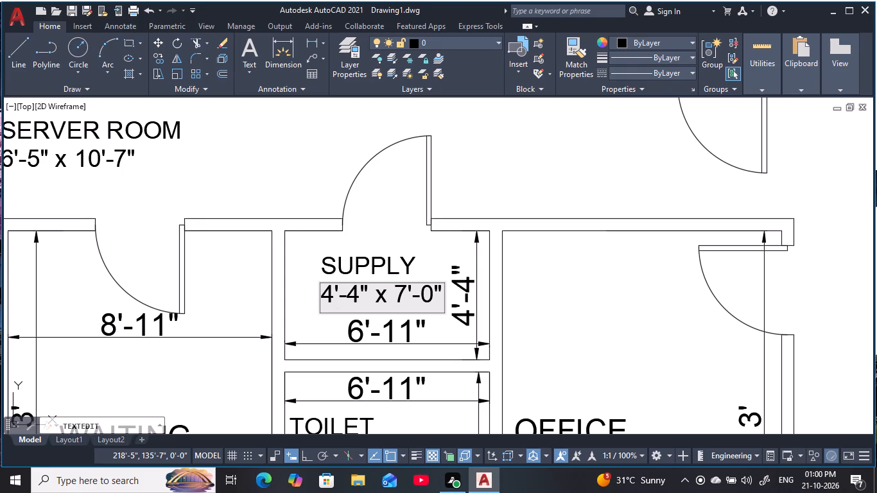
{"action": "key", "text": "BackSpace"}
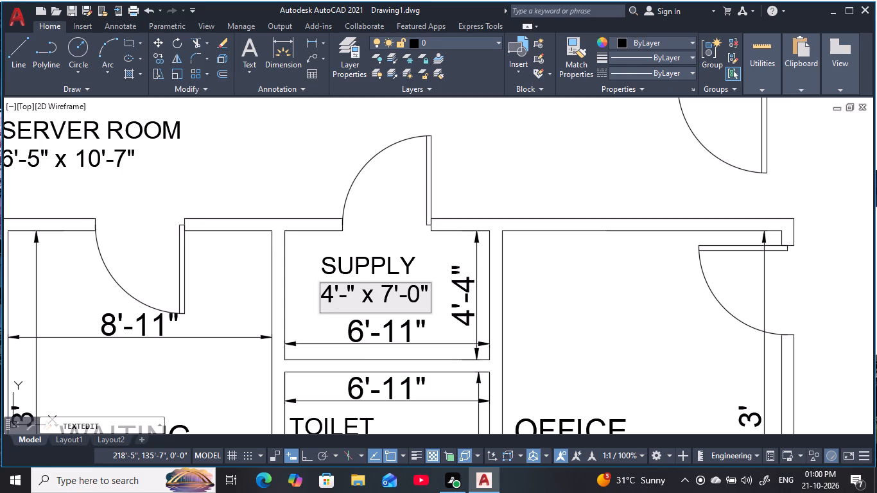
{"action": "type", "text": "11"}
{"action": "left_click", "coordinate": [331, 294]}
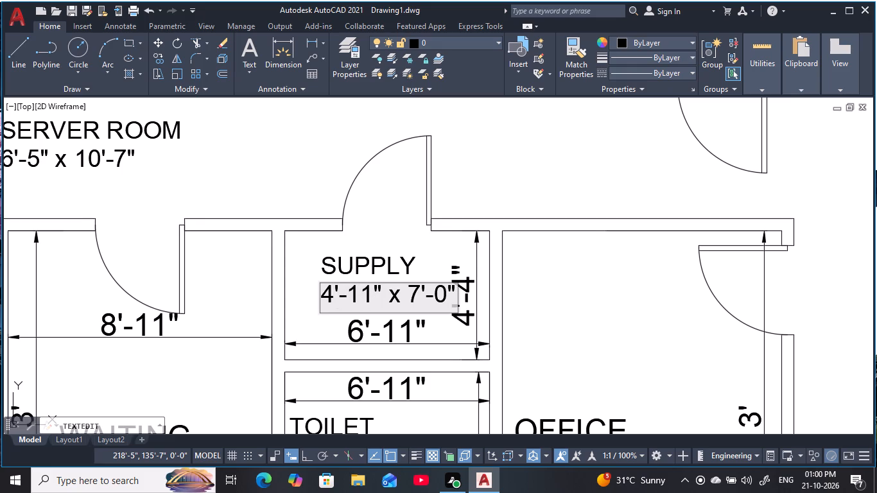
{"action": "key", "text": "BackSpace"}
{"action": "key", "text": "6"}
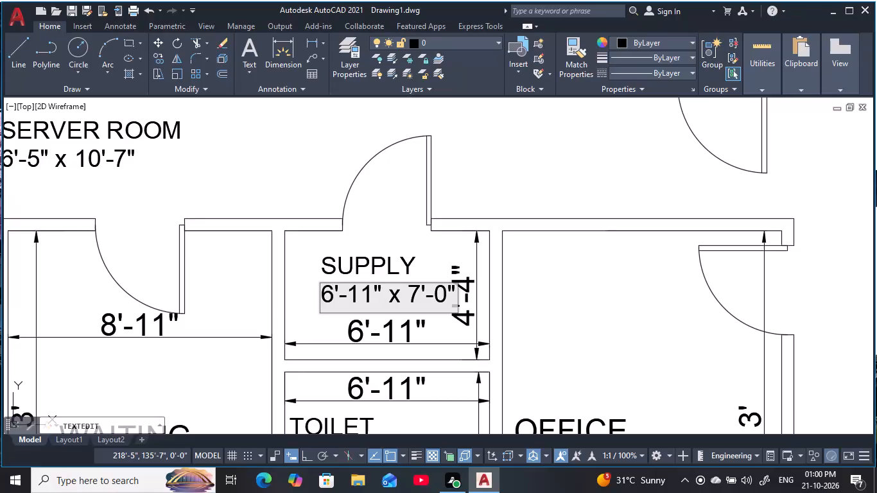
{"action": "left_click", "coordinate": [440, 293]}
{"action": "left_click", "coordinate": [442, 302]}
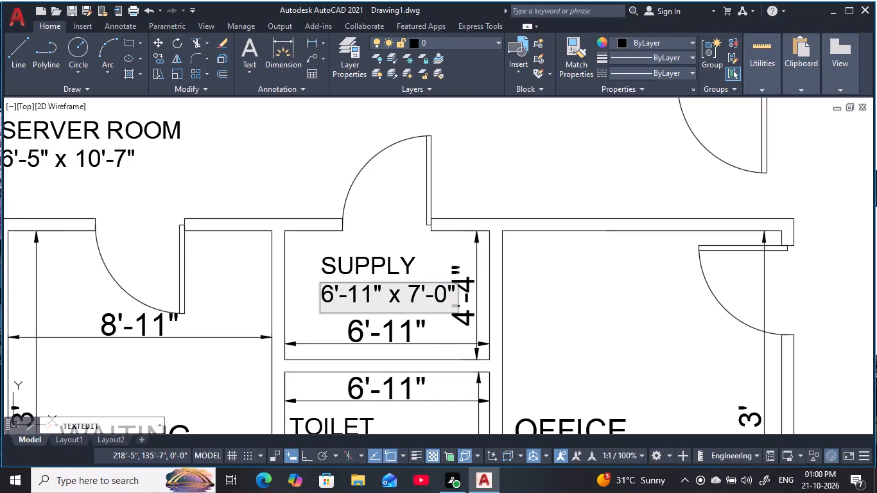
{"action": "key", "text": "BackSpace"}
{"action": "key", "text": "4"}
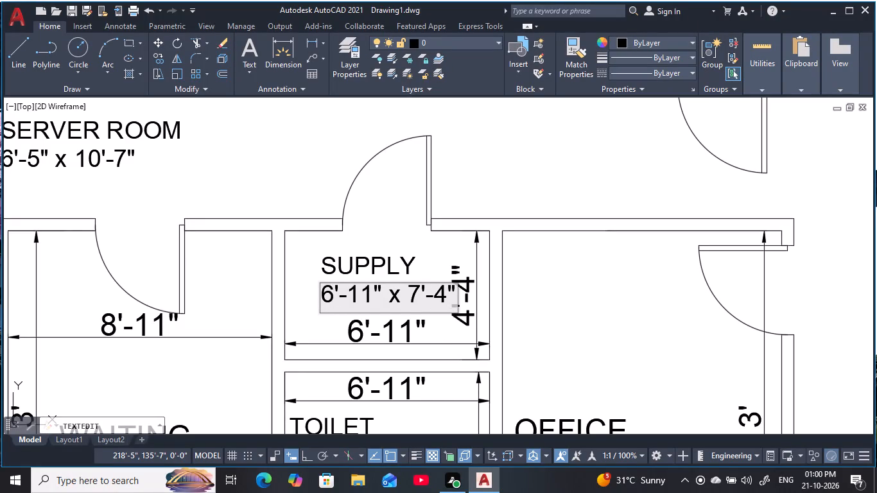
{"action": "left_click", "coordinate": [413, 295]}
{"action": "left_click", "coordinate": [424, 301]}
{"action": "left_click", "coordinate": [419, 301]}
{"action": "key", "text": "BackSpace"}
{"action": "key", "text": "4"}
{"action": "key", "text": "Return"}
{"action": "scroll", "coordinate": [430, 304], "scroll_direction": "down", "scroll_amount": 1}
{"action": "middle_click_drag", "start_coordinate": [426, 309], "coordinate": [394, 308]}
{"action": "key", "text": "Escape"}
{"action": "key", "text": "Escape"}
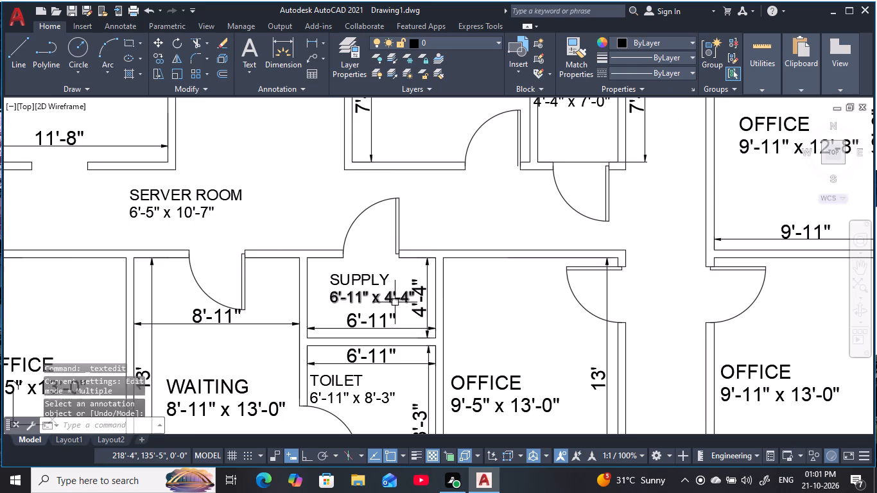
{"action": "key", "text": "Escape"}
Review the room labels across the whole floor plan for rooms that still carry the wrong name.
{"action": "scroll", "coordinate": [454, 296], "scroll_direction": "down", "scroll_amount": 1}
{"action": "middle_click_drag", "start_coordinate": [455, 298], "coordinate": [412, 304]}
{"action": "key", "text": "Escape"}
{"action": "key", "text": "Escape"}
{"action": "key", "text": "Escape"}
{"action": "key", "text": "Escape"}
{"action": "middle_click_drag", "start_coordinate": [447, 308], "coordinate": [430, 318]}
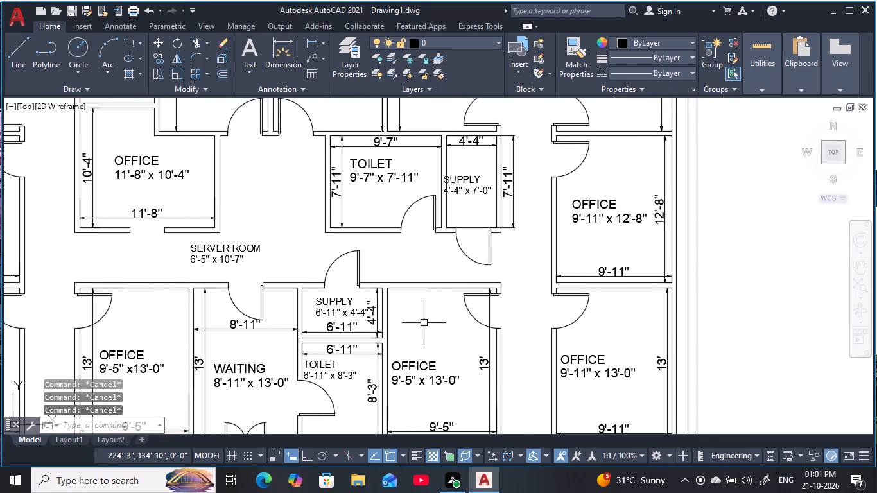
{"action": "middle_click_drag", "start_coordinate": [426, 325], "coordinate": [433, 352]}
{"action": "scroll", "coordinate": [432, 352], "scroll_direction": "down", "scroll_amount": 1}
{"action": "key", "text": "Escape"}
{"action": "key", "text": "Escape"}
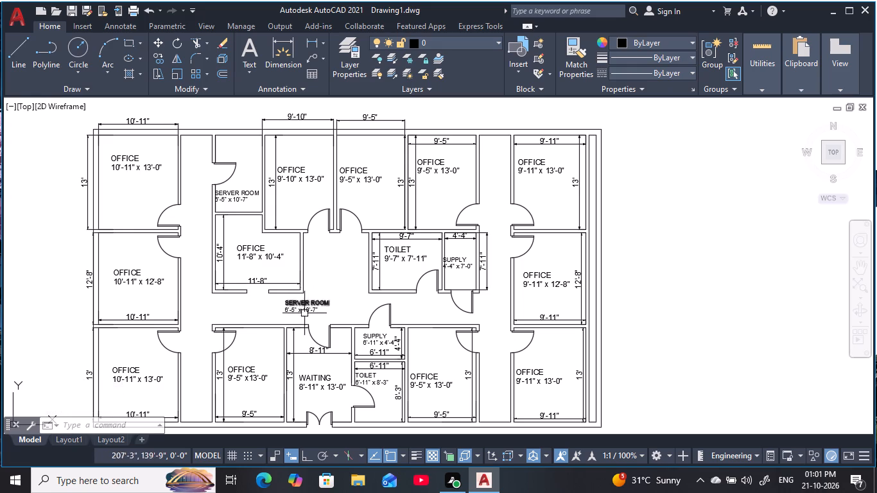
Replace the OFFICE label above the 11'-8" x 10'-4" size line with BREAK in capitals.
{"action": "scroll", "coordinate": [265, 268], "scroll_direction": "up", "scroll_amount": 2}
{"action": "middle_click_drag", "start_coordinate": [286, 275], "coordinate": [416, 309]}
{"action": "key", "text": "Escape"}
{"action": "key", "text": "Escape"}
{"action": "key", "text": "Escape"}
{"action": "double_click", "coordinate": [381, 264]}
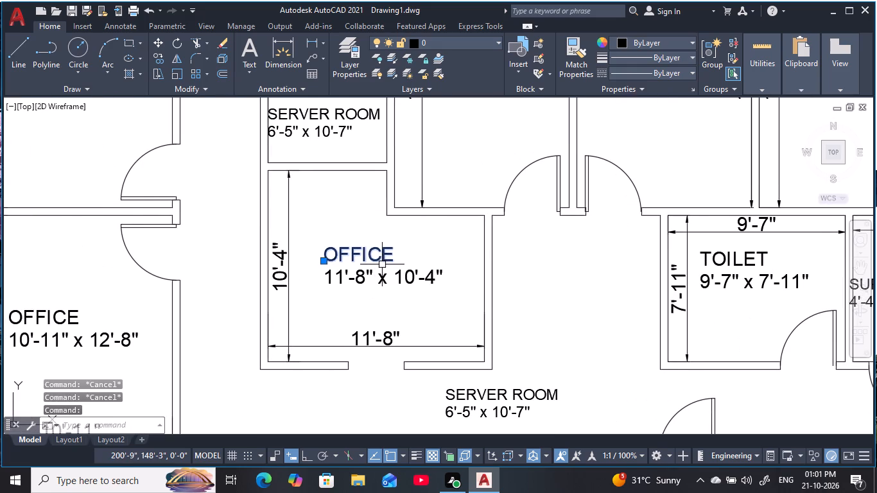
{"action": "double_click", "coordinate": [386, 261]}
{"action": "key", "text": "BackSpace"}
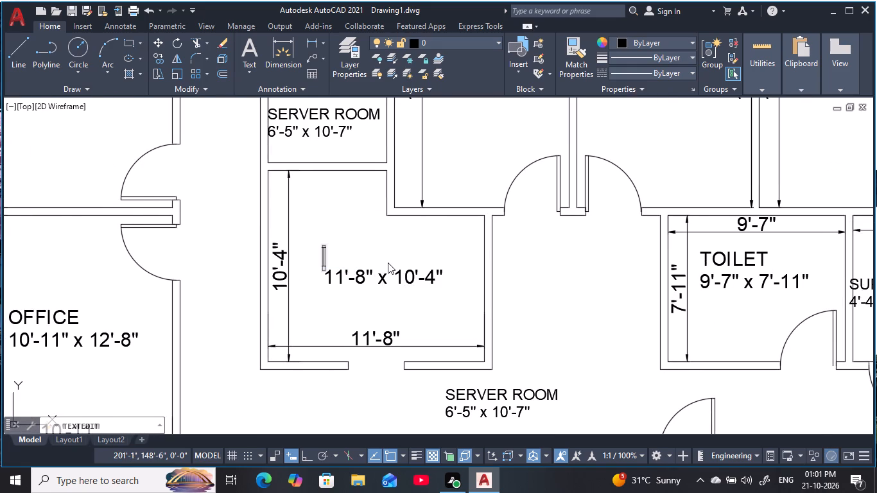
{"action": "type", "text": "BREA"}
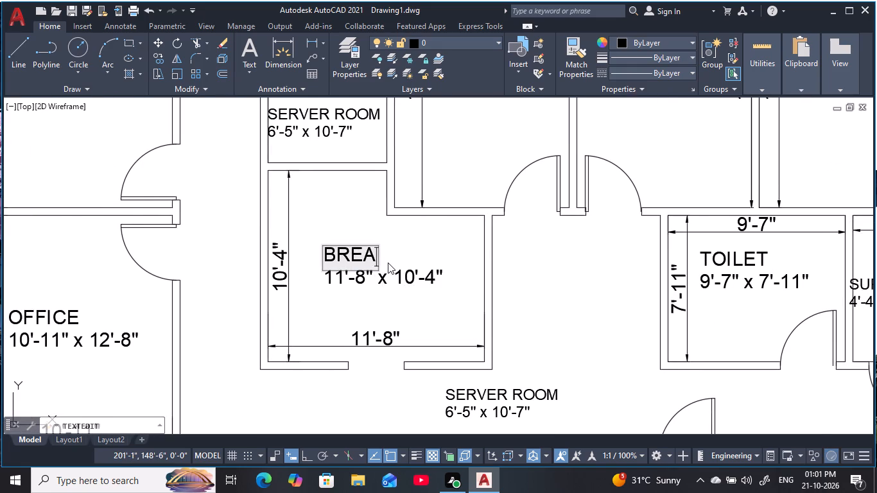
{"action": "key", "text": "k"}
{"action": "key", "text": "Return"}
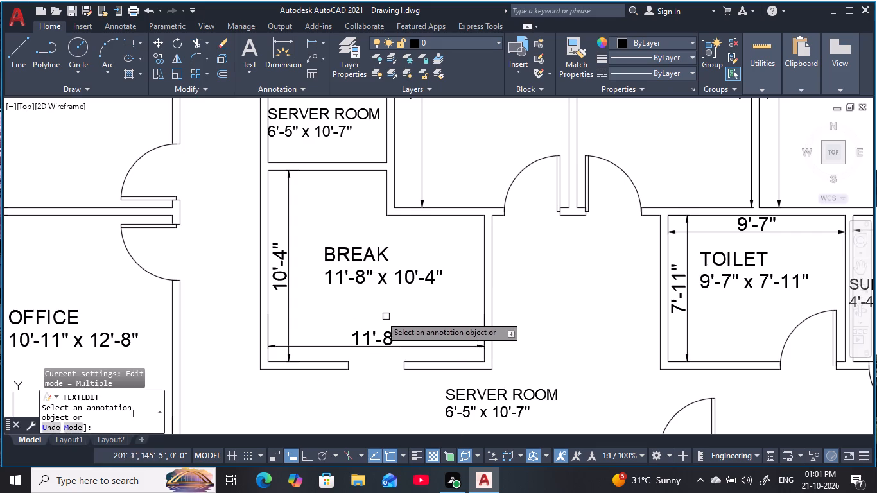
{"action": "key", "text": "Escape"}
{"action": "key", "text": "Escape"}
{"action": "key", "text": "Escape"}
{"action": "key", "text": "Escape"}
Review the labels and dimensions of the central rooms, the corridor and the lower row of rooms.
{"action": "scroll", "coordinate": [421, 316], "scroll_direction": "down", "scroll_amount": 1}
{"action": "middle_click_drag", "start_coordinate": [421, 317], "coordinate": [377, 286]}
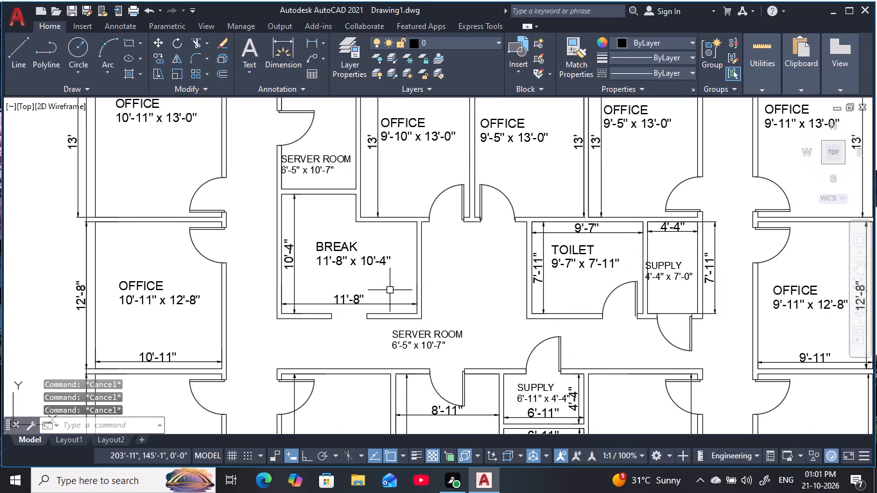
{"action": "key", "text": "Escape"}
{"action": "key", "text": "Escape"}
{"action": "key", "text": "Escape"}
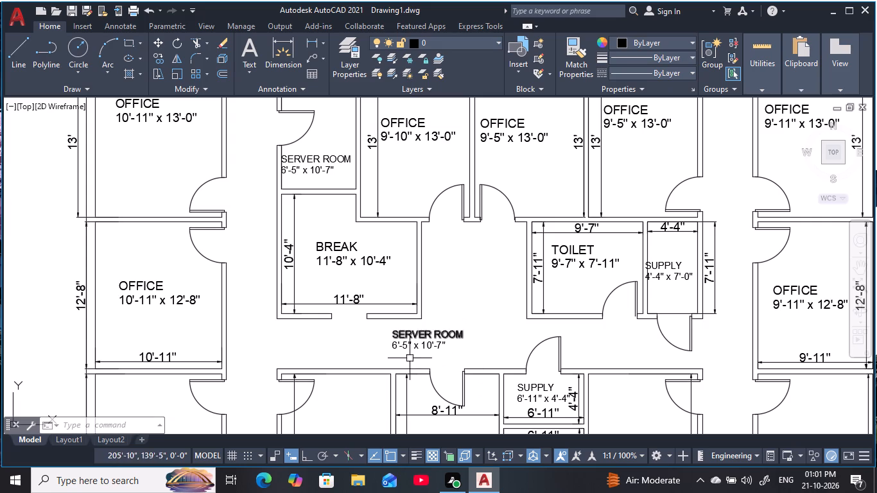
{"action": "middle_click_drag", "start_coordinate": [386, 380], "coordinate": [411, 215]}
{"action": "middle_click_drag", "start_coordinate": [367, 302], "coordinate": [335, 361]}
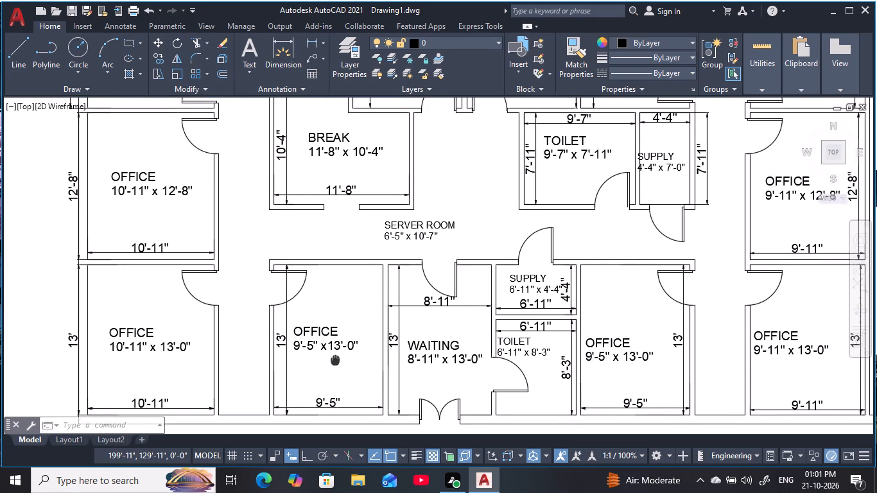
{"action": "middle_click_drag", "start_coordinate": [335, 361], "coordinate": [335, 363]}
{"action": "key", "text": "Escape"}
{"action": "key", "text": "Escape"}
{"action": "key", "text": "Escape"}
{"action": "key", "text": "Escape"}
{"action": "key", "text": "Escape"}
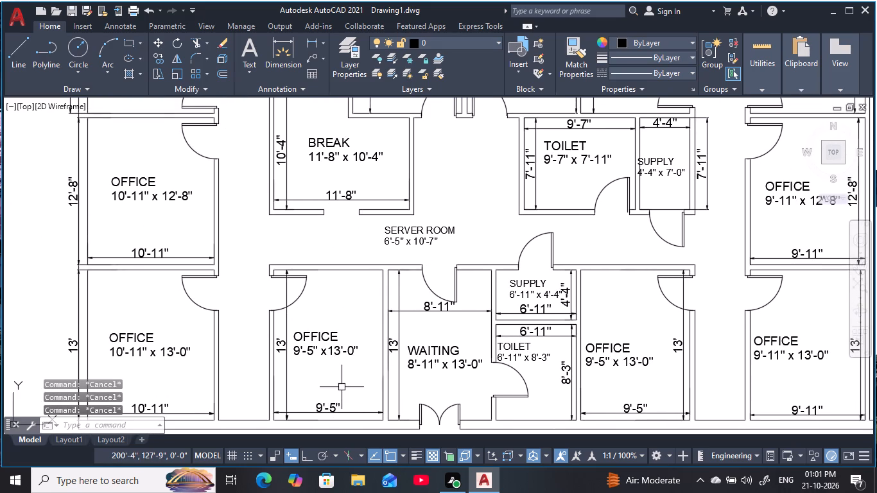
Erase the 9'-5" width and 13' height dimensions in the lower office beside the WAITING room.
{"action": "middle_click_drag", "start_coordinate": [342, 387], "coordinate": [373, 343]}
{"action": "scroll", "coordinate": [373, 343], "scroll_direction": "down", "scroll_amount": 1}
{"action": "scroll", "coordinate": [367, 342], "scroll_direction": "up", "scroll_amount": 2}
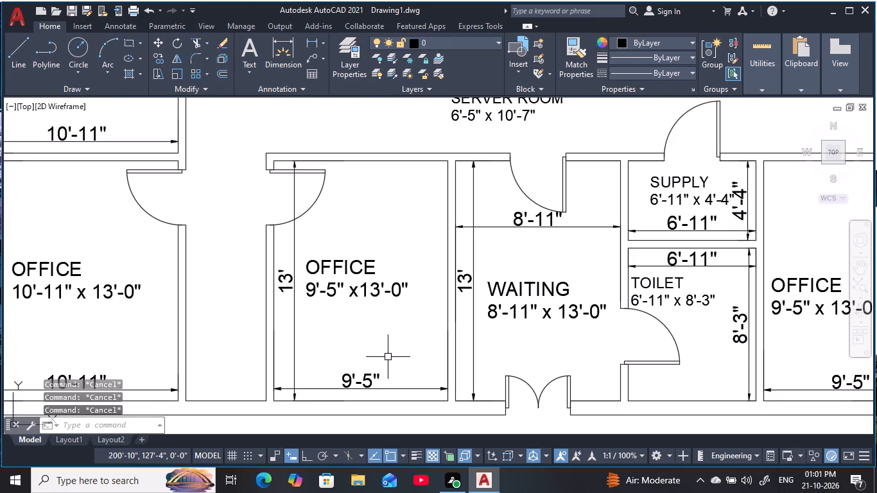
{"action": "left_click", "coordinate": [378, 399]}
{"action": "key", "text": "Escape"}
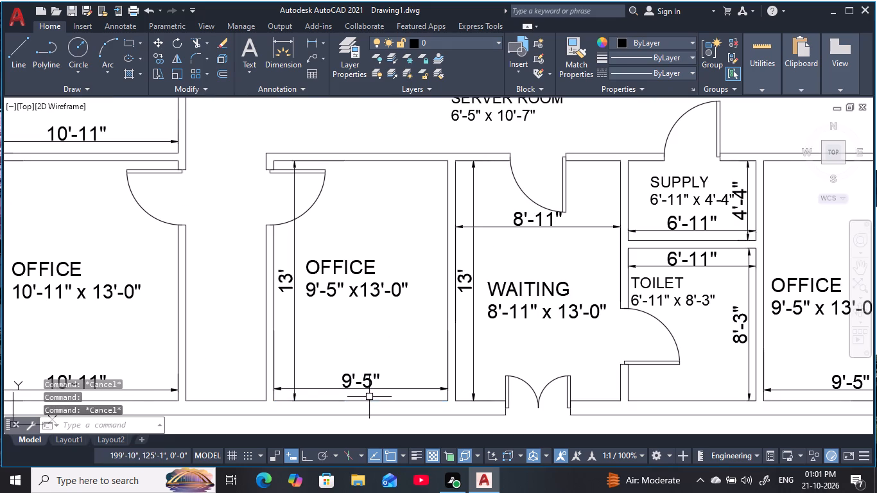
{"action": "left_click", "coordinate": [369, 397]}
{"action": "left_click", "coordinate": [280, 359]}
{"action": "type", "text": "E"}
{"action": "key", "text": "space"}
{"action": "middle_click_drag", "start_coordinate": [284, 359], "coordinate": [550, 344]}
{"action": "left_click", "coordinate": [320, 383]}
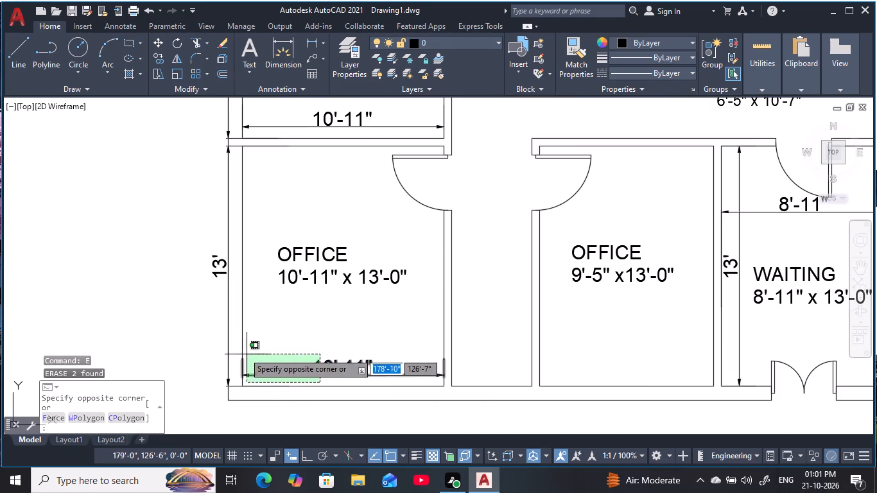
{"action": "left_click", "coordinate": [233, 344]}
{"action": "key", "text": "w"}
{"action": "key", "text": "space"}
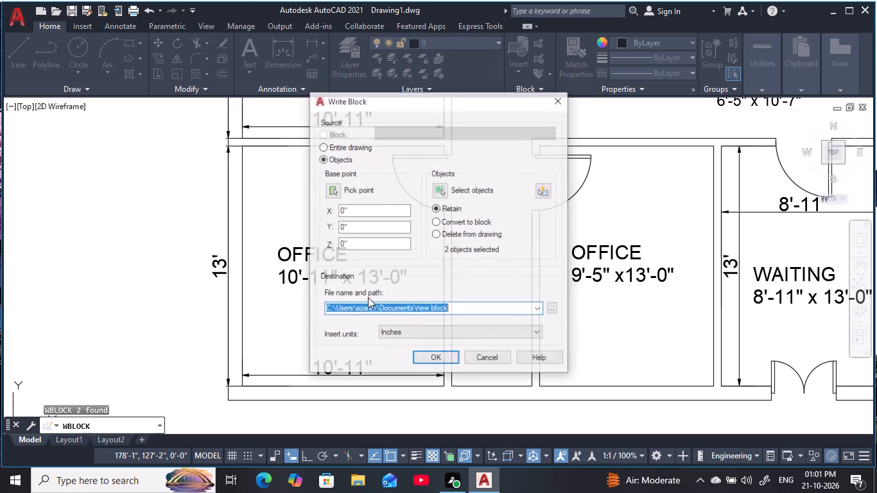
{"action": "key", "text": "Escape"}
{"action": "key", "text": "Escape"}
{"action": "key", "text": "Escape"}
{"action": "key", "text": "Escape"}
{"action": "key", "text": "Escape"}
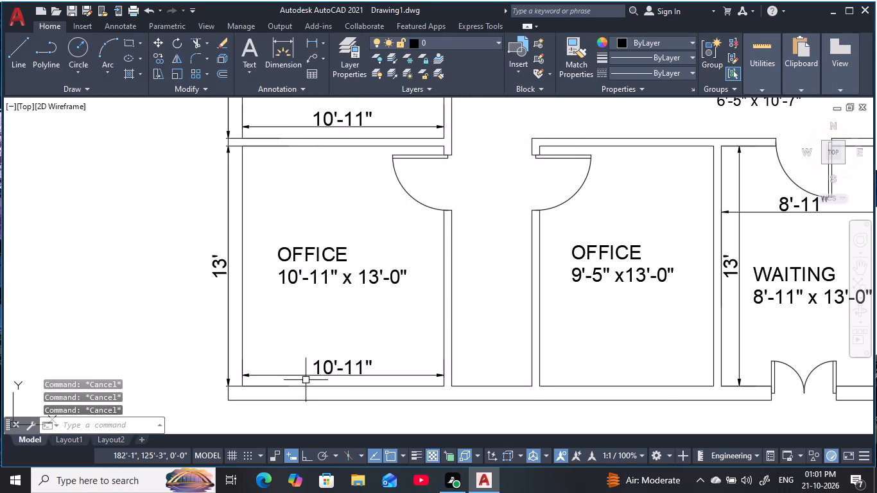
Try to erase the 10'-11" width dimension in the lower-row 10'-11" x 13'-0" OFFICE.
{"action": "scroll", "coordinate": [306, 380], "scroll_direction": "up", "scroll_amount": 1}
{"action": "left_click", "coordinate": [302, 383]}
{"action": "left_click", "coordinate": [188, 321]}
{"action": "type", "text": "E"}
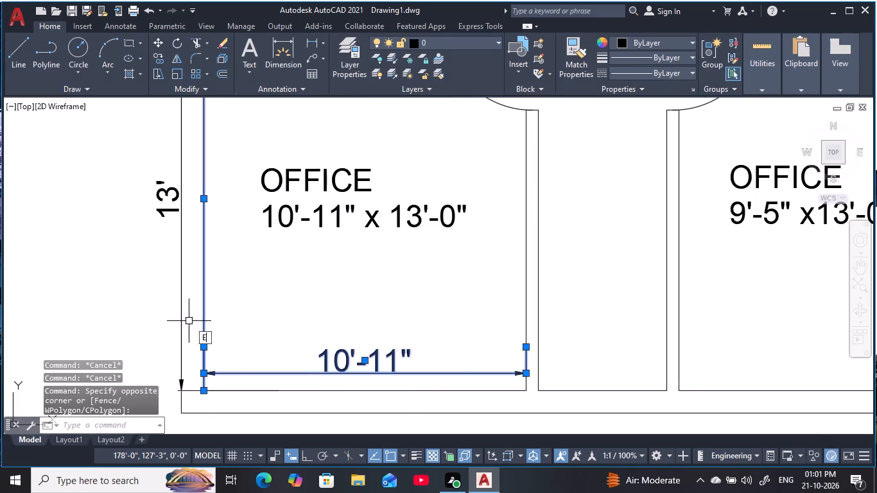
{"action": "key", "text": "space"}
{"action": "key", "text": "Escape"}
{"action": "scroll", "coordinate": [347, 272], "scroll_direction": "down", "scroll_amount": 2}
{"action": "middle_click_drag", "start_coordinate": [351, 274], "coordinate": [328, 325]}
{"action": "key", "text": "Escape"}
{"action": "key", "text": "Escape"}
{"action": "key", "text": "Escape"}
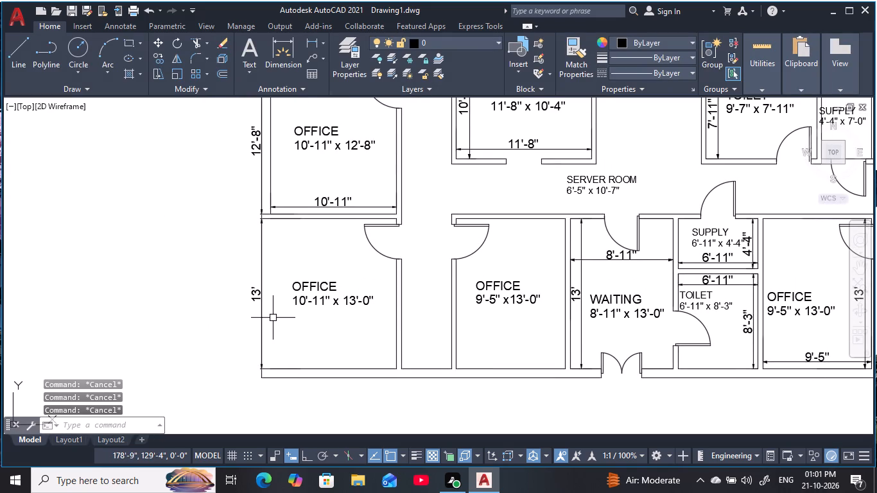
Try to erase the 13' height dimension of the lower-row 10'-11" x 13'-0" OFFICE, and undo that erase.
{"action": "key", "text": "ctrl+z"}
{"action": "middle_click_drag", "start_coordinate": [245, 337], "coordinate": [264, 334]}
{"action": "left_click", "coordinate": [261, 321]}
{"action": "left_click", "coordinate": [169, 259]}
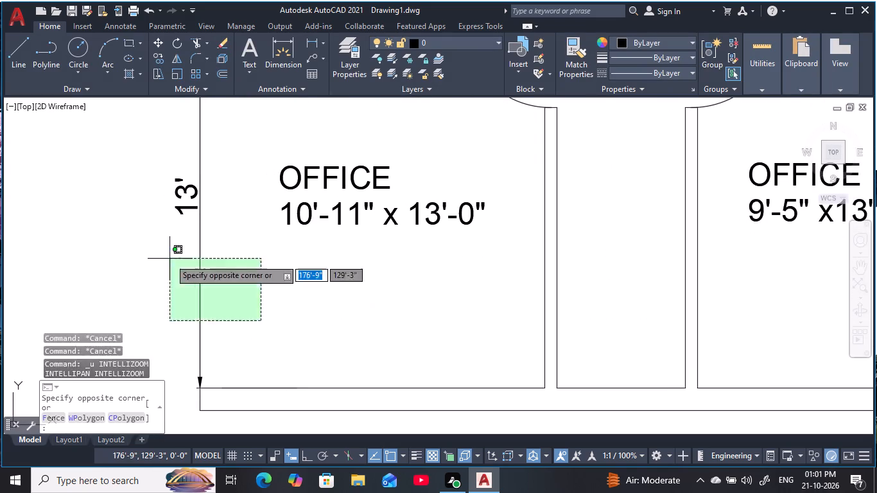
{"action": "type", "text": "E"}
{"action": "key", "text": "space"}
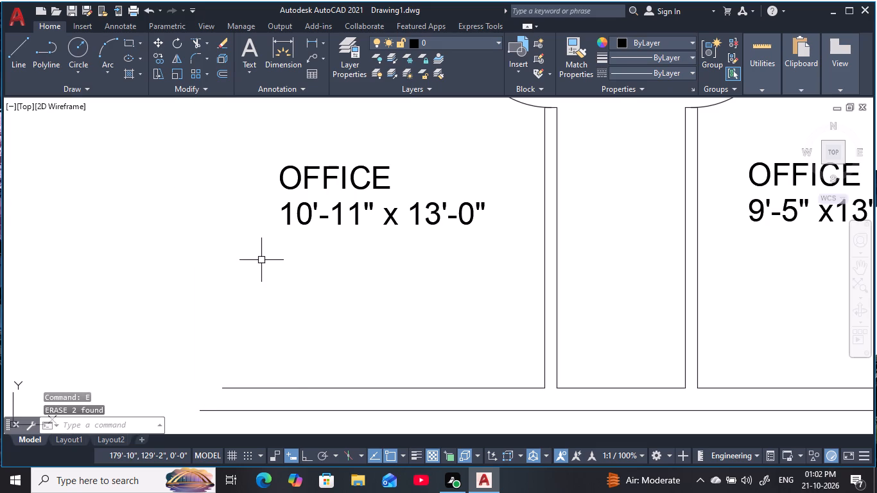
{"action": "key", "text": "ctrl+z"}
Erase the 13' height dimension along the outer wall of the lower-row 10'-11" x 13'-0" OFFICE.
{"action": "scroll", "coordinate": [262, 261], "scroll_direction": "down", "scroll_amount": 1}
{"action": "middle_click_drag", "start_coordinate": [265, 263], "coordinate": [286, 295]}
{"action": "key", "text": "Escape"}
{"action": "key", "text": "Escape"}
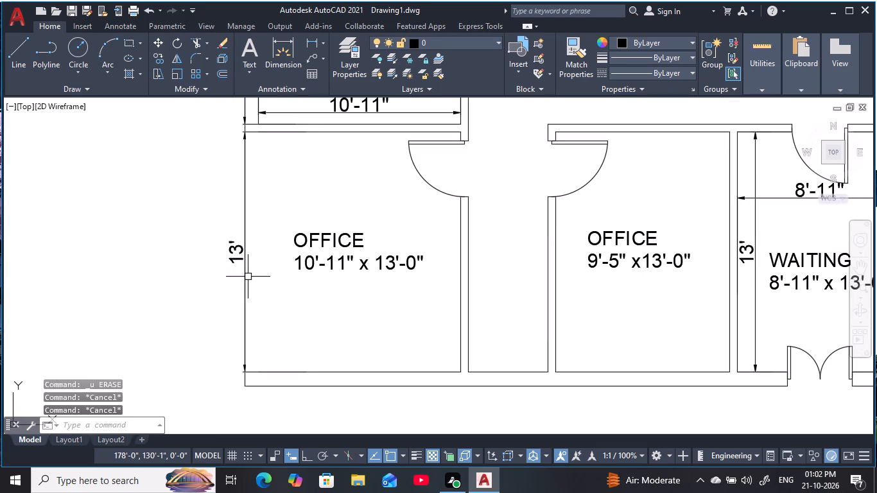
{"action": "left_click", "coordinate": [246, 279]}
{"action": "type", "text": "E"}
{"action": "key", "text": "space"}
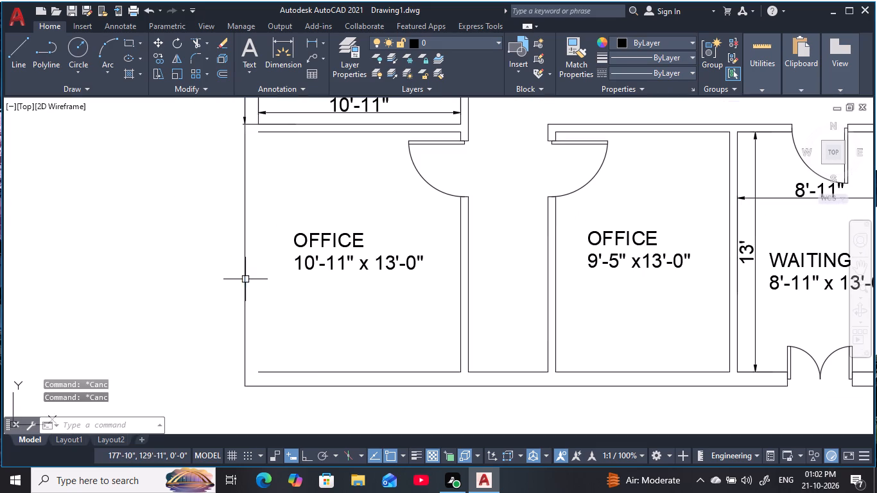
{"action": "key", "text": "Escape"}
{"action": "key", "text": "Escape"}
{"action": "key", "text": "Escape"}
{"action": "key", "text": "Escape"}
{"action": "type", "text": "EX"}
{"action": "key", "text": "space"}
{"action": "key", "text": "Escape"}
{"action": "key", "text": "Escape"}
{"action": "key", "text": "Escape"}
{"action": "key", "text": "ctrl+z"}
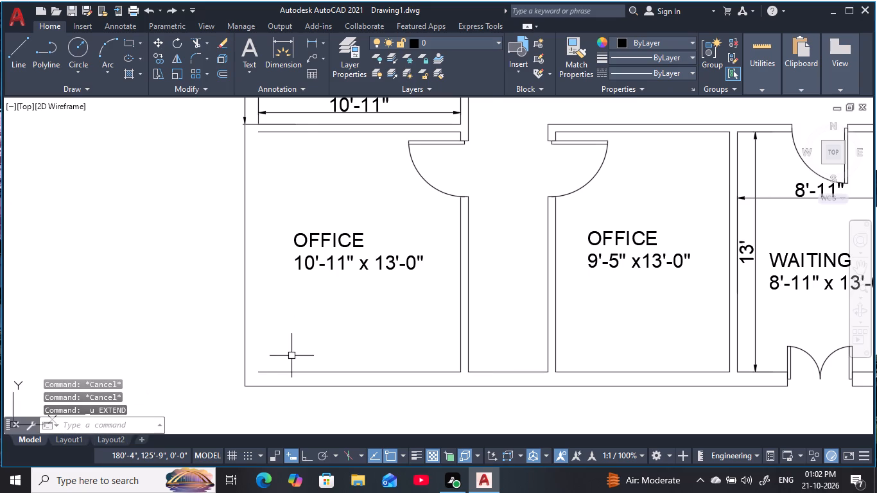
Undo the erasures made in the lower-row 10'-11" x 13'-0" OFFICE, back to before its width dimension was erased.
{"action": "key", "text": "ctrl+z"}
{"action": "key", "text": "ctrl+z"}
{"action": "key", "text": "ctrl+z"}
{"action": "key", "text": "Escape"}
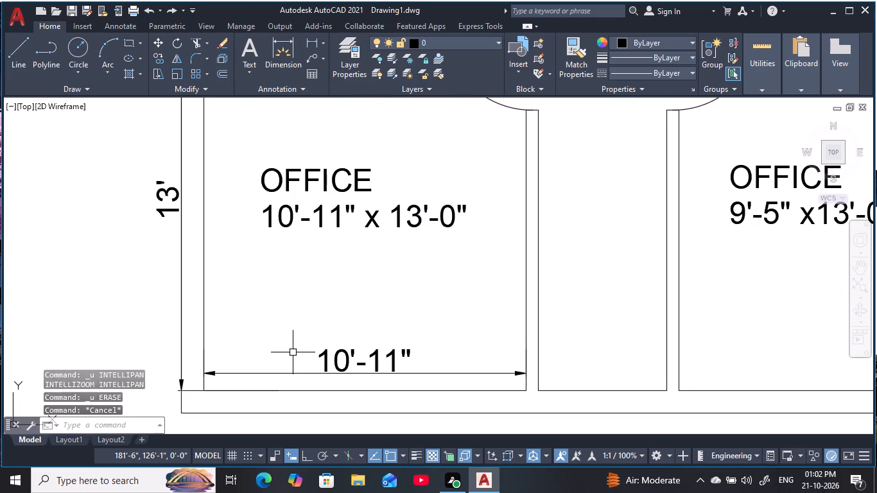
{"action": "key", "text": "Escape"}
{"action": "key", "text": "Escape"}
Erase only the 10'-11" width and 13' height dimensions of the lower-row 10'-11" x 13'-0" OFFICE, keeping its wall lines.
{"action": "left_click", "coordinate": [315, 380]}
{"action": "left_click", "coordinate": [297, 358]}
{"action": "key", "text": "e"}
{"action": "key", "text": "space"}
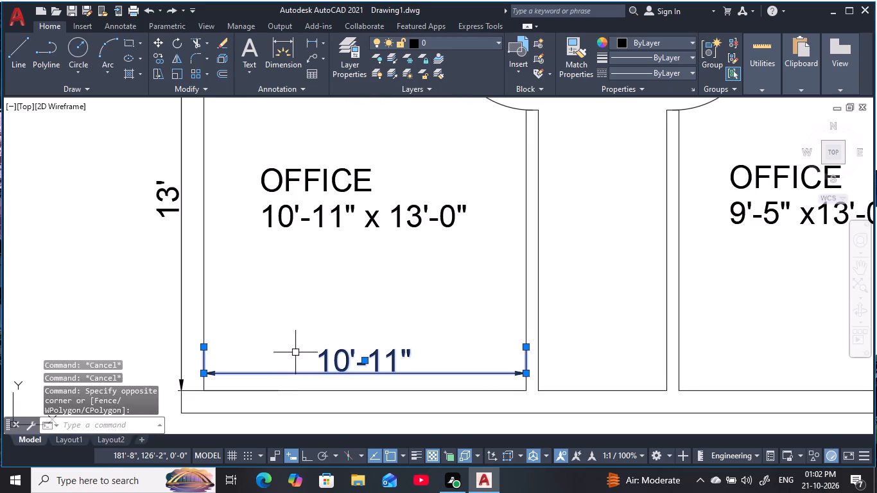
{"action": "left_click", "coordinate": [180, 252]}
{"action": "type", "text": "E"}
{"action": "key", "text": "space"}
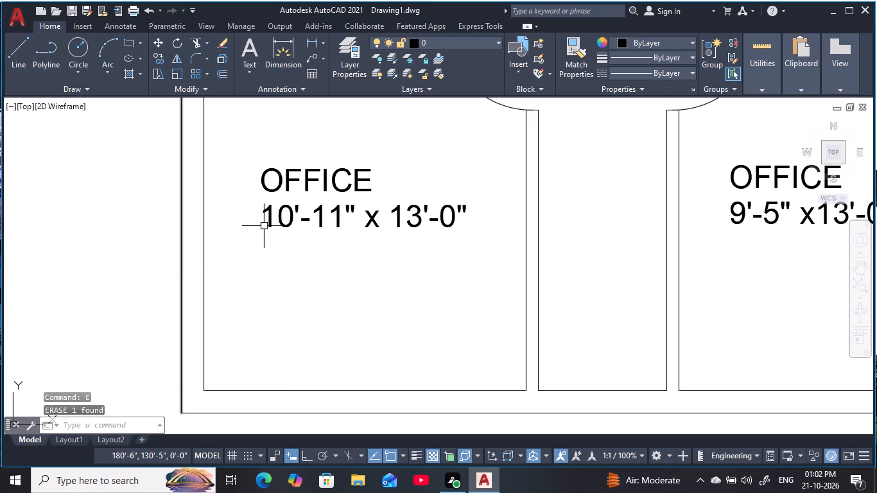
{"action": "key", "text": "Escape"}
{"action": "scroll", "coordinate": [292, 234], "scroll_direction": "down", "scroll_amount": 2}
{"action": "key", "text": "Escape"}
{"action": "key", "text": "Escape"}
Erase the 8'-11" width and 13' height dimensions in the WAITING room.
{"action": "middle_click_drag", "start_coordinate": [320, 264], "coordinate": [150, 259]}
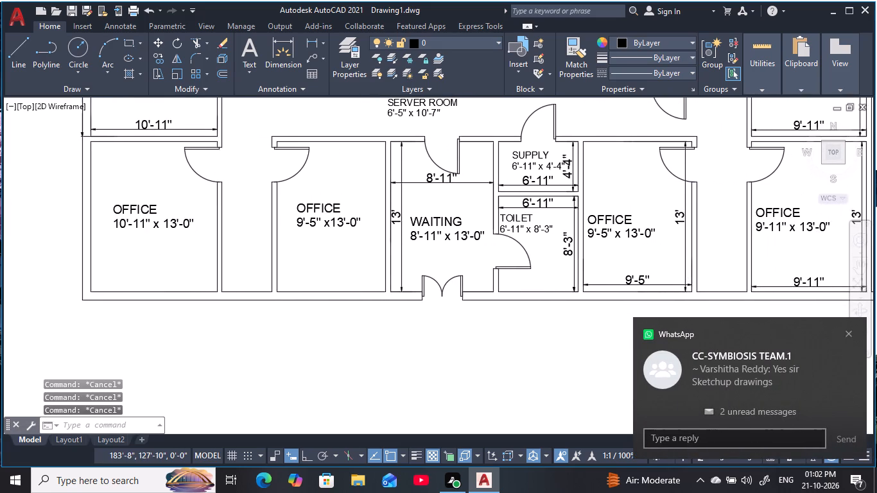
{"action": "scroll", "coordinate": [334, 305], "scroll_direction": "down", "scroll_amount": 1}
{"action": "middle_click_drag", "start_coordinate": [353, 303], "coordinate": [305, 333]}
{"action": "scroll", "coordinate": [367, 274], "scroll_direction": "up", "scroll_amount": 1}
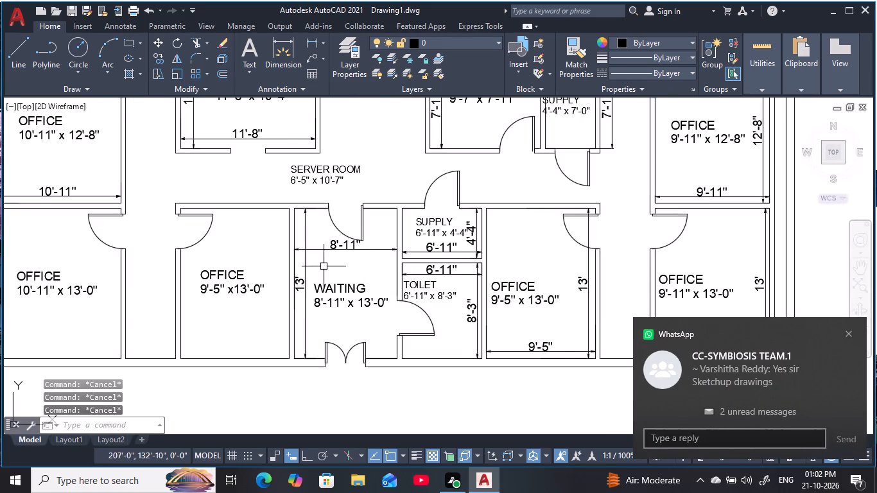
{"action": "scroll", "coordinate": [306, 261], "scroll_direction": "up", "scroll_amount": 2}
{"action": "middle_click_drag", "start_coordinate": [306, 260], "coordinate": [316, 267]}
{"action": "left_click", "coordinate": [355, 266]}
{"action": "left_click", "coordinate": [307, 202]}
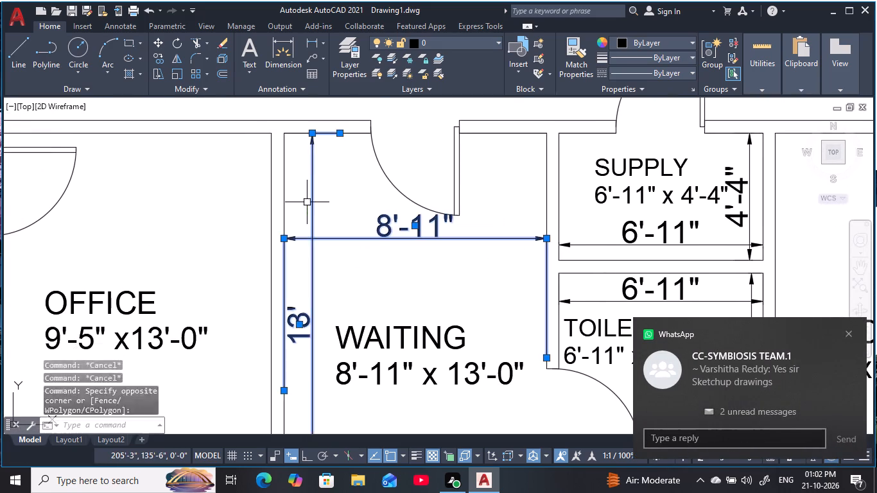
{"action": "key", "text": "e"}
{"action": "key", "text": "space"}
Erase the 6'-11" width and 4'-4" height dimensions in the SUPPLY room next to WAITING.
{"action": "scroll", "coordinate": [342, 217], "scroll_direction": "down", "scroll_amount": 2}
{"action": "middle_click_drag", "start_coordinate": [352, 232], "coordinate": [271, 242]}
{"action": "scroll", "coordinate": [412, 259], "scroll_direction": "up", "scroll_amount": 3}
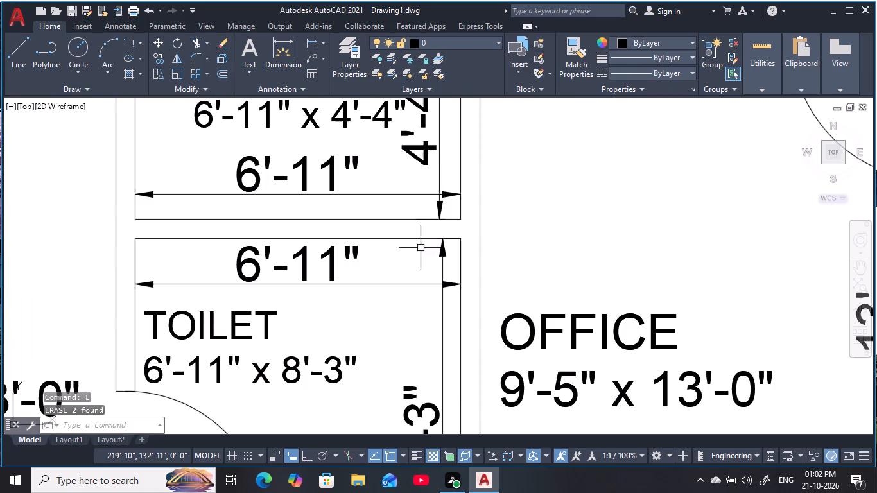
{"action": "left_click", "coordinate": [414, 207]}
{"action": "left_click", "coordinate": [385, 168]}
{"action": "key", "text": "e"}
{"action": "key", "text": "space"}
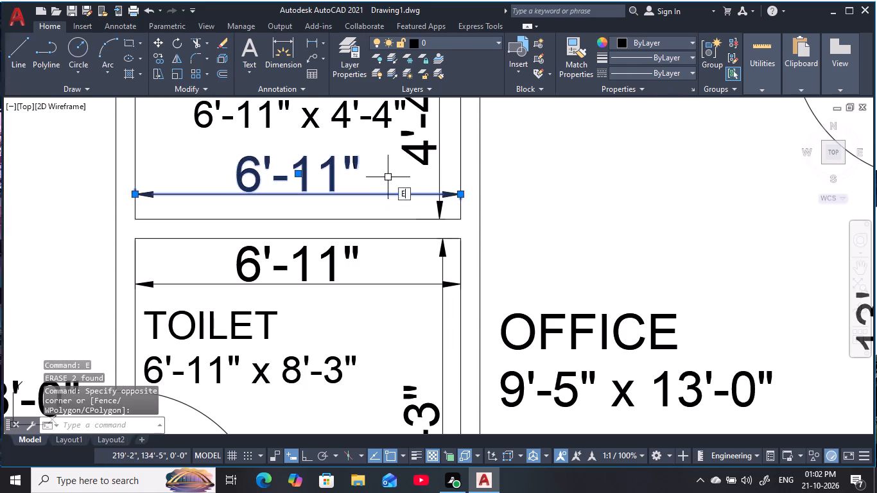
{"action": "left_click", "coordinate": [449, 178]}
{"action": "left_click", "coordinate": [402, 177]}
{"action": "type", "text": "E"}
{"action": "key", "text": "space"}
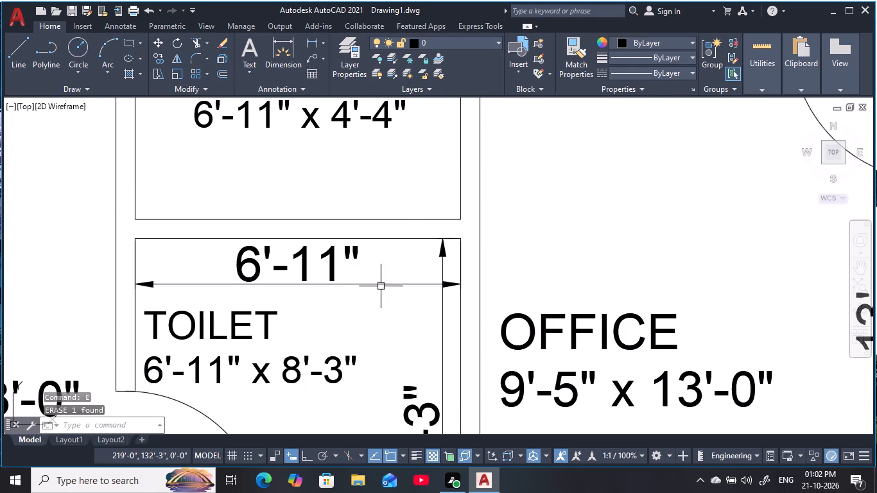
Erase the 6'-11" width and 8'-3" height dimensions in the TOILET below the SUPPLY room.
{"action": "left_click", "coordinate": [392, 354]}
{"action": "left_click", "coordinate": [350, 269]}
{"action": "key", "text": "e"}
{"action": "key", "text": "space"}
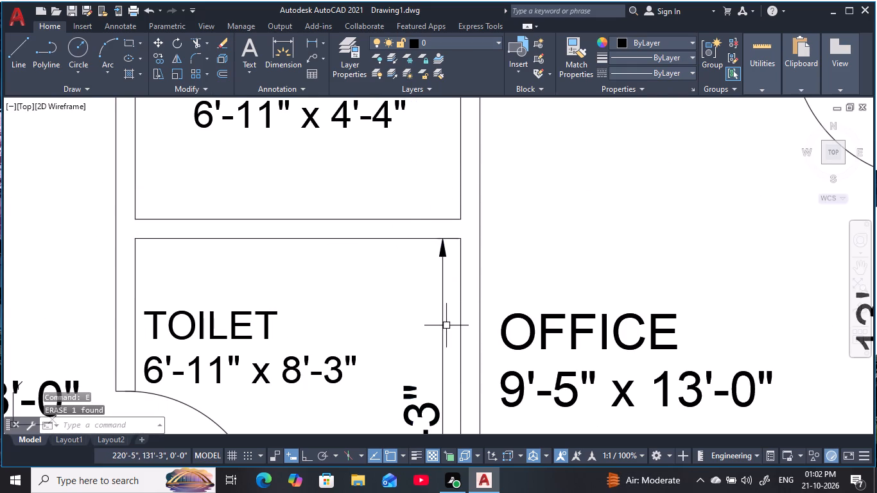
{"action": "left_click", "coordinate": [449, 328]}
{"action": "left_click", "coordinate": [408, 317]}
{"action": "key", "text": "e"}
{"action": "key", "text": "space"}
Erase the 9'-5" width and 13' height dimensions in the lower-row OFFICE beside the TOILET.
{"action": "scroll", "coordinate": [426, 266], "scroll_direction": "down", "scroll_amount": 1}
{"action": "middle_click_drag", "start_coordinate": [381, 261], "coordinate": [327, 245]}
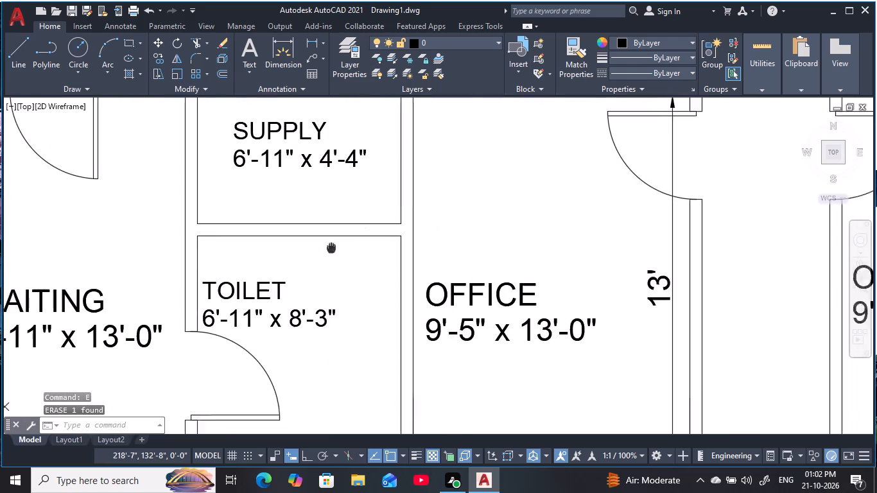
{"action": "middle_click_drag", "start_coordinate": [327, 245], "coordinate": [315, 241]}
{"action": "scroll", "coordinate": [436, 287], "scroll_direction": "down", "scroll_amount": 1}
{"action": "middle_click_drag", "start_coordinate": [491, 276], "coordinate": [403, 259]}
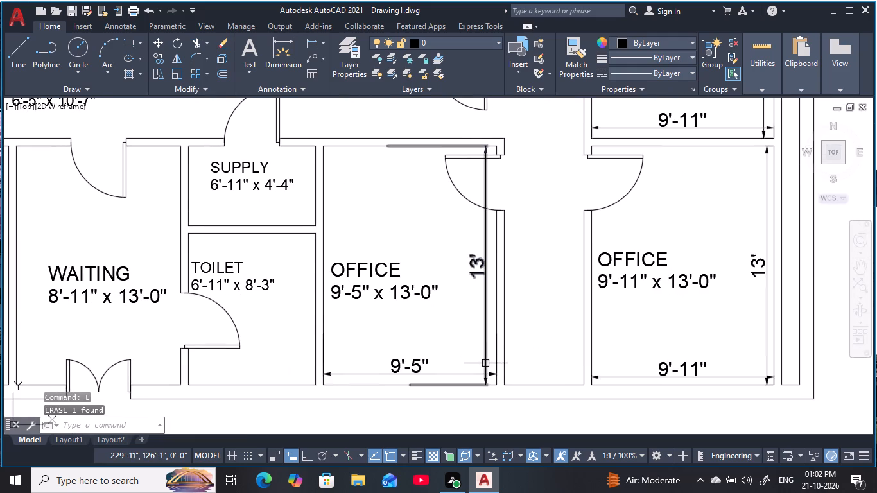
{"action": "middle_click_drag", "start_coordinate": [485, 362], "coordinate": [453, 302]}
{"action": "scroll", "coordinate": [456, 307], "scroll_direction": "up", "scroll_amount": 3}
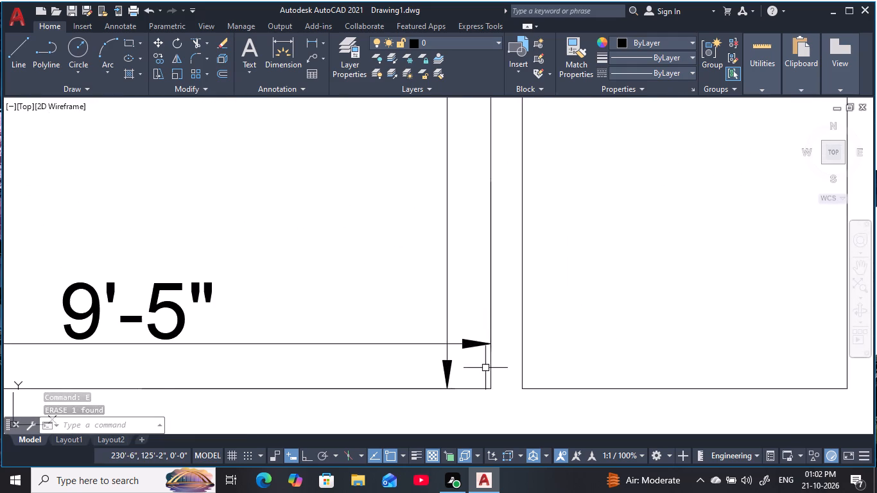
{"action": "left_click", "coordinate": [478, 367]}
{"action": "left_click", "coordinate": [391, 295]}
{"action": "key", "text": "e"}
{"action": "key", "text": "space"}
Erase the 13' height and 9'-11" width dimensions in the lower-row 9'-11" x 13'-0" OFFICE.
{"action": "scroll", "coordinate": [445, 254], "scroll_direction": "down", "scroll_amount": 2}
{"action": "middle_click_drag", "start_coordinate": [439, 259], "coordinate": [374, 341]}
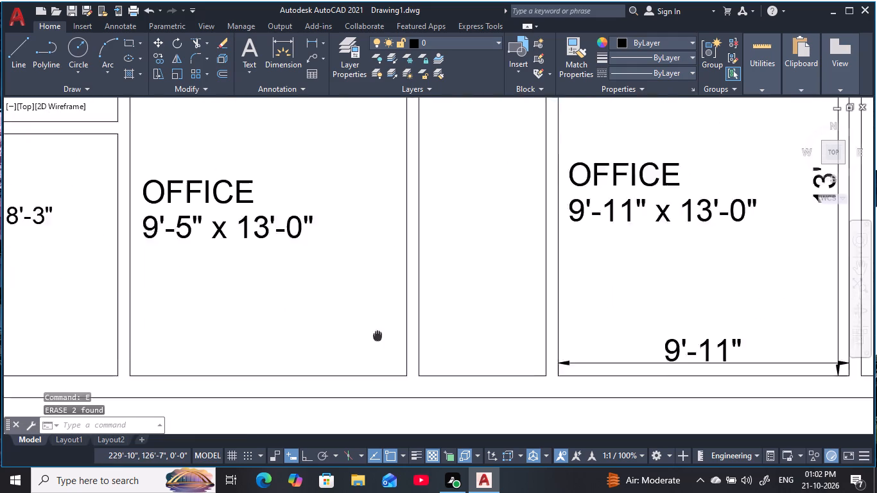
{"action": "middle_click_drag", "start_coordinate": [374, 341], "coordinate": [371, 348]}
{"action": "scroll", "coordinate": [587, 309], "scroll_direction": "down", "scroll_amount": 2}
{"action": "middle_click_drag", "start_coordinate": [565, 304], "coordinate": [455, 267]}
{"action": "scroll", "coordinate": [593, 297], "scroll_direction": "up", "scroll_amount": 3}
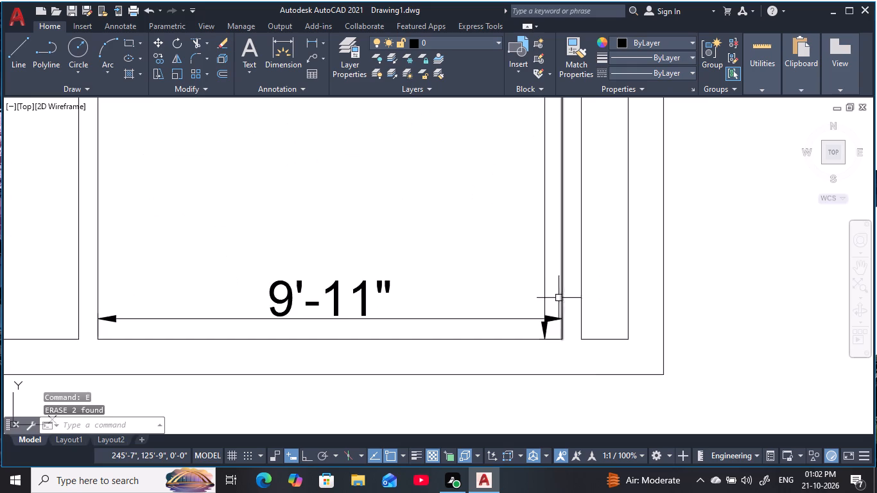
{"action": "scroll", "coordinate": [558, 298], "scroll_direction": "up", "scroll_amount": 1}
{"action": "left_click", "coordinate": [550, 297]}
{"action": "left_click", "coordinate": [480, 277]}
{"action": "type", "text": "E"}
{"action": "key", "text": "space"}
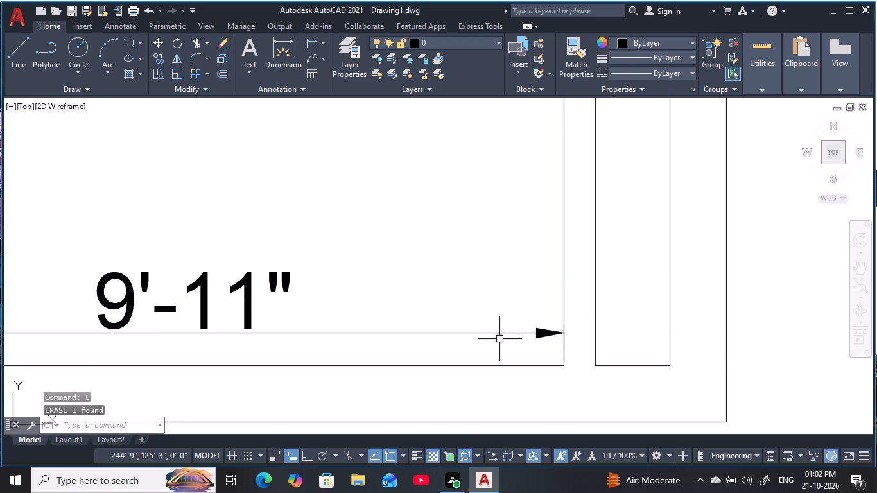
{"action": "left_click", "coordinate": [499, 340]}
{"action": "left_click", "coordinate": [455, 299]}
{"action": "key", "text": "e"}
{"action": "key", "text": "space"}
Erase the 9'-11" width and 12'-8" height dimensions in the middle-row 9'-11" x 12'-8" OFFICE.
{"action": "scroll", "coordinate": [445, 267], "scroll_direction": "down", "scroll_amount": 3}
{"action": "middle_click_drag", "start_coordinate": [444, 267], "coordinate": [514, 437]}
{"action": "scroll", "coordinate": [471, 350], "scroll_direction": "down", "scroll_amount": 2}
{"action": "middle_click_drag", "start_coordinate": [451, 318], "coordinate": [445, 360]}
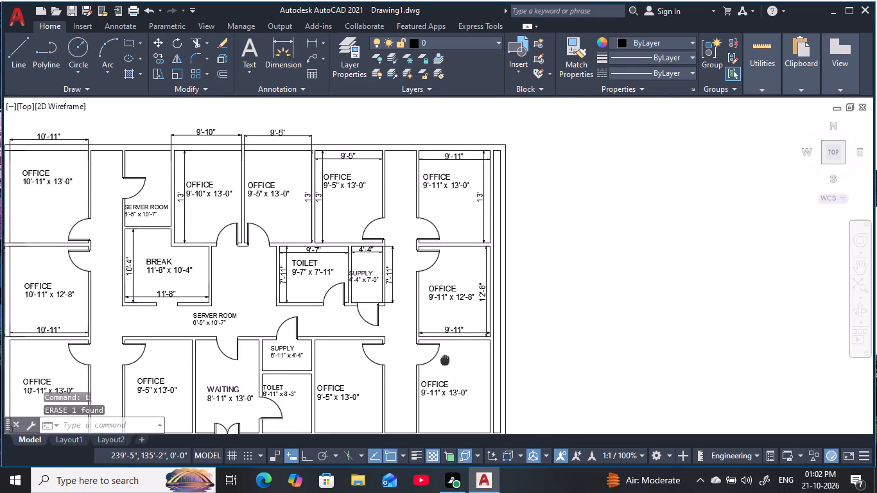
{"action": "scroll", "coordinate": [472, 328], "scroll_direction": "up", "scroll_amount": 4}
{"action": "middle_click_drag", "start_coordinate": [479, 340], "coordinate": [365, 305]}
{"action": "scroll", "coordinate": [469, 329], "scroll_direction": "up", "scroll_amount": 2}
{"action": "left_click", "coordinate": [482, 400]}
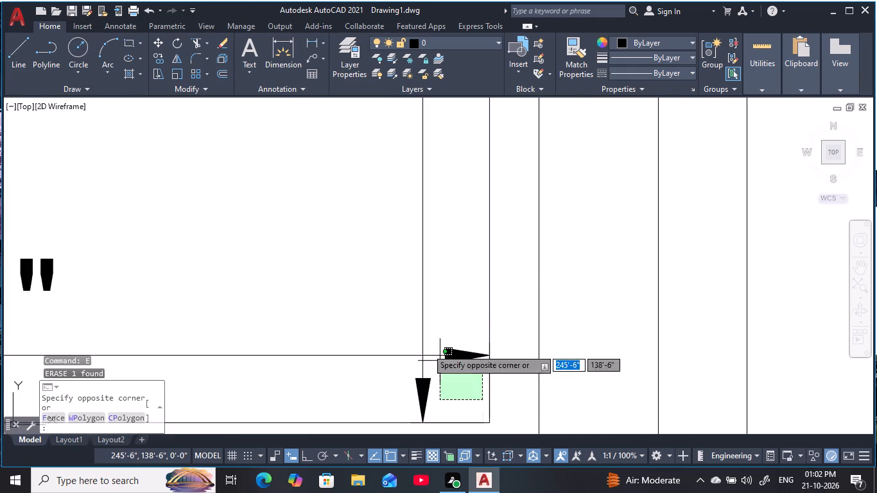
{"action": "left_click", "coordinate": [376, 290]}
{"action": "key", "text": "e"}
{"action": "key", "text": "space"}
Erase the 9'-11" width and 13' height dimensions in the top-row 9'-11" x 13'-0" corner OFFICE.
{"action": "scroll", "coordinate": [358, 248], "scroll_direction": "down", "scroll_amount": 7}
{"action": "middle_click_drag", "start_coordinate": [352, 243], "coordinate": [372, 334]}
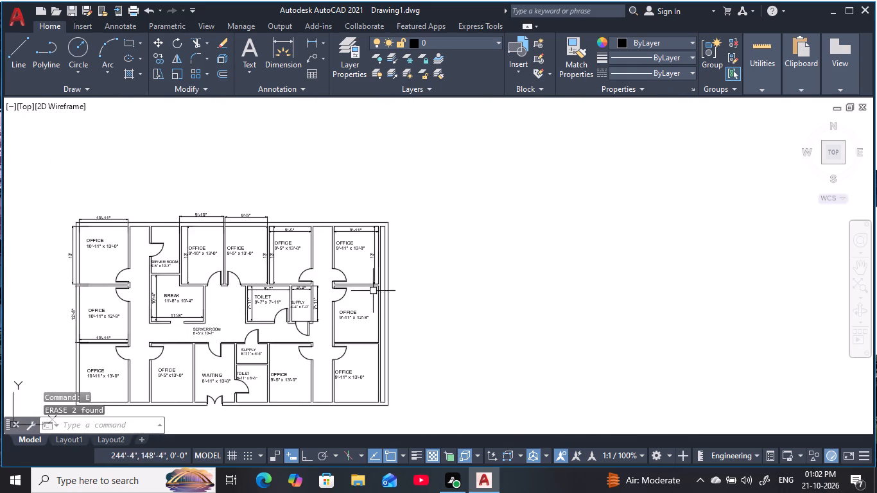
{"action": "scroll", "coordinate": [379, 263], "scroll_direction": "up", "scroll_amount": 4}
{"action": "middle_click_drag", "start_coordinate": [352, 247], "coordinate": [379, 389]}
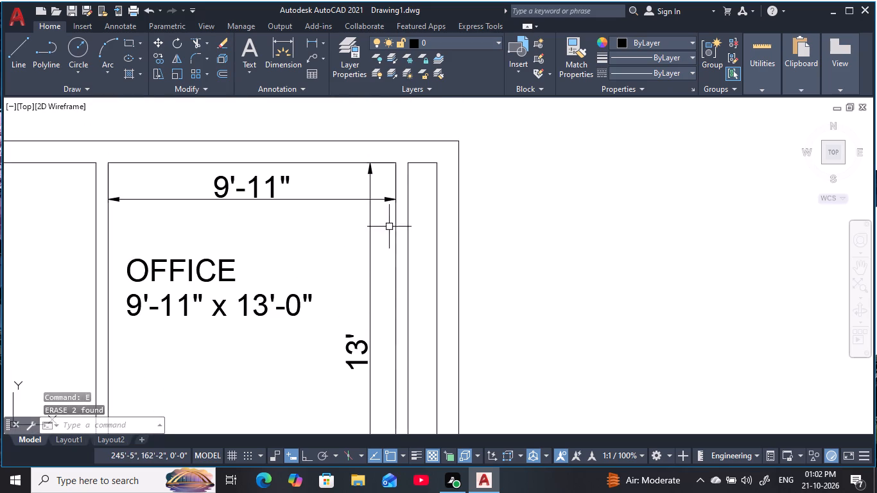
{"action": "left_click", "coordinate": [389, 227]}
{"action": "left_click", "coordinate": [338, 188]}
{"action": "key", "text": "e"}
{"action": "key", "text": "space"}
Erase the 9'-5" width and 13' height dimensions in the top-row 9'-5" x 13'-0" OFFICE nearest the right-hand corridor.
{"action": "scroll", "coordinate": [291, 199], "scroll_direction": "down", "scroll_amount": 3}
{"action": "middle_click_drag", "start_coordinate": [284, 216], "coordinate": [481, 206]}
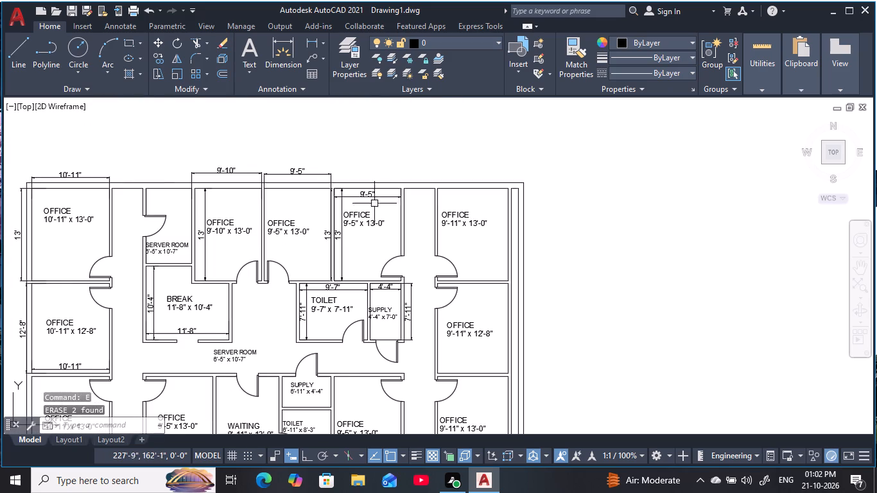
{"action": "scroll", "coordinate": [361, 200], "scroll_direction": "up", "scroll_amount": 2}
{"action": "middle_click_drag", "start_coordinate": [363, 208], "coordinate": [459, 249]}
{"action": "scroll", "coordinate": [459, 249], "scroll_direction": "up", "scroll_amount": 1}
{"action": "scroll", "coordinate": [401, 232], "scroll_direction": "up", "scroll_amount": 1}
{"action": "left_click", "coordinate": [404, 236]}
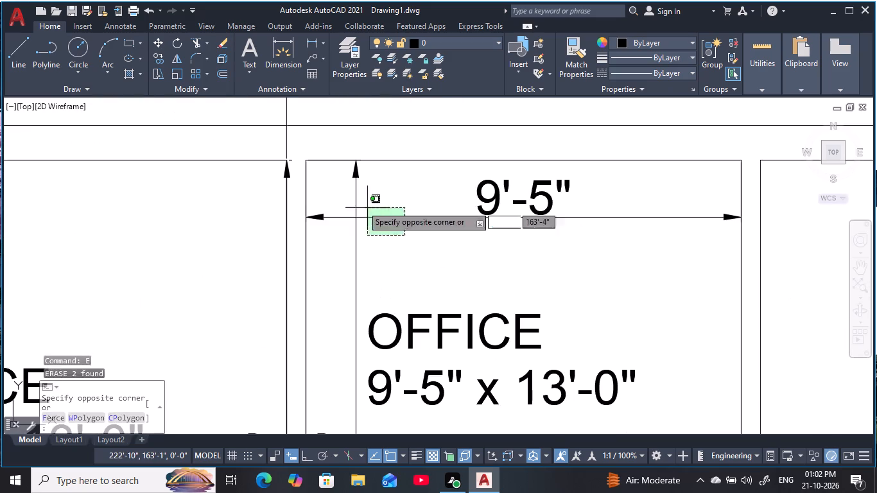
{"action": "left_click", "coordinate": [338, 190]}
{"action": "key", "text": "e"}
{"action": "key", "text": "e"}
{"action": "key", "text": "space"}
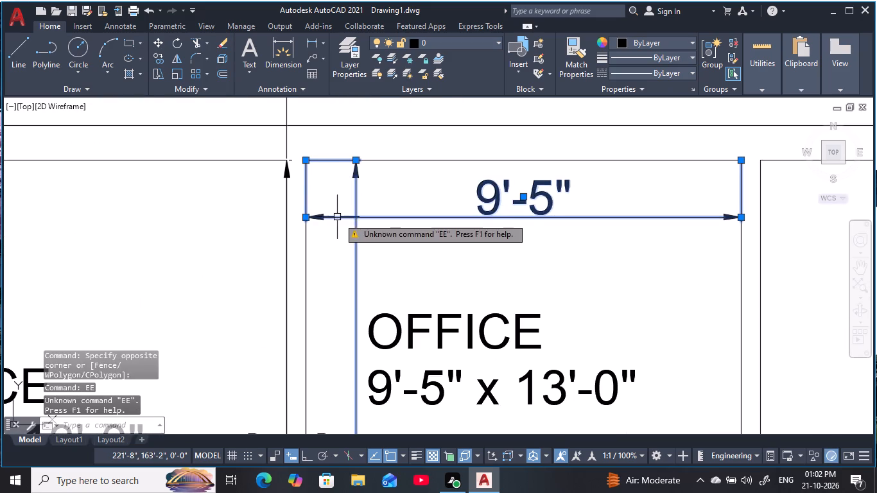
{"action": "key", "text": "Escape"}
{"action": "key", "text": "Escape"}
{"action": "key", "text": "Escape"}
{"action": "key", "text": "Escape"}
{"action": "left_click_drag", "start_coordinate": [470, 263], "coordinate": [460, 261]}
{"action": "left_click", "coordinate": [328, 175]}
{"action": "key", "text": "e"}
{"action": "key", "text": "space"}
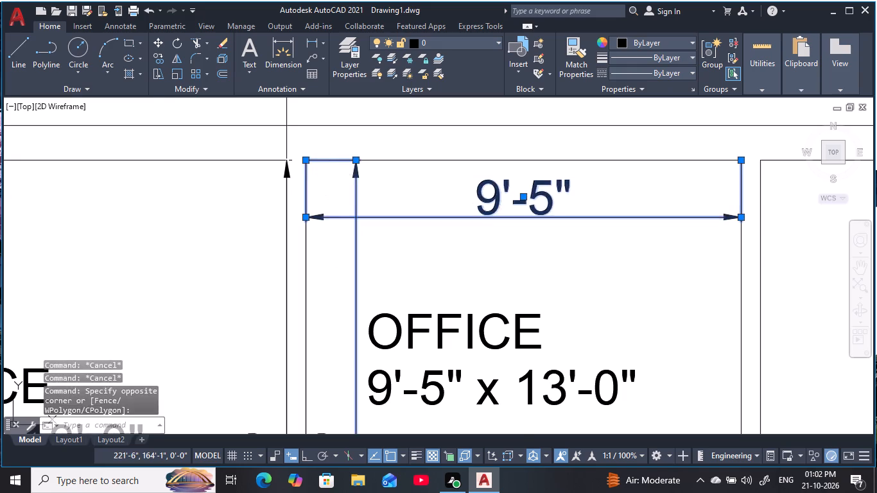
Erase the 9'-5" width dimension above the other top-row 9'-5" x 13'-0" OFFICE.
{"action": "scroll", "coordinate": [326, 202], "scroll_direction": "down", "scroll_amount": 4}
{"action": "scroll", "coordinate": [288, 199], "scroll_direction": "up", "scroll_amount": 3}
{"action": "left_click", "coordinate": [329, 189]}
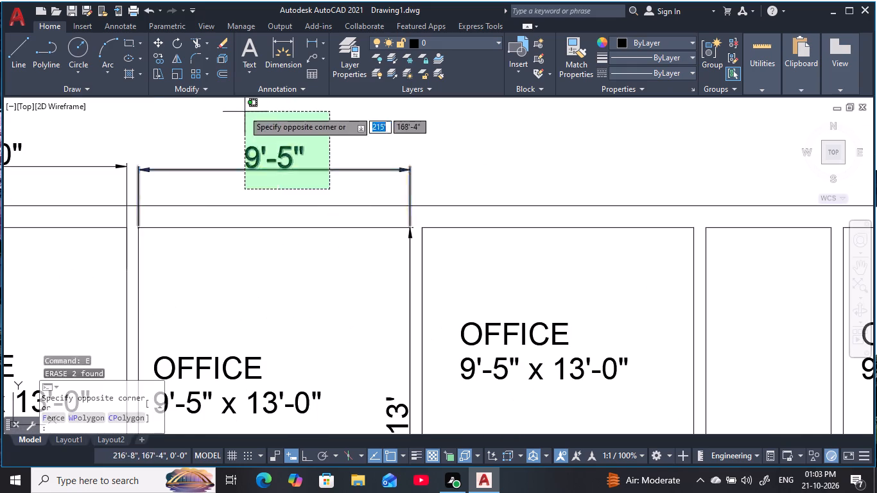
{"action": "left_click", "coordinate": [243, 110]}
{"action": "key", "text": "space"}
Erase the 9'-10" width and 13' height dimensions of the top-row 9'-10" x 13'-0" OFFICE.
{"action": "scroll", "coordinate": [191, 205], "scroll_direction": "down", "scroll_amount": 2}
{"action": "middle_click_drag", "start_coordinate": [239, 243], "coordinate": [427, 232]}
{"action": "scroll", "coordinate": [301, 173], "scroll_direction": "up", "scroll_amount": 2}
{"action": "left_click", "coordinate": [326, 232]}
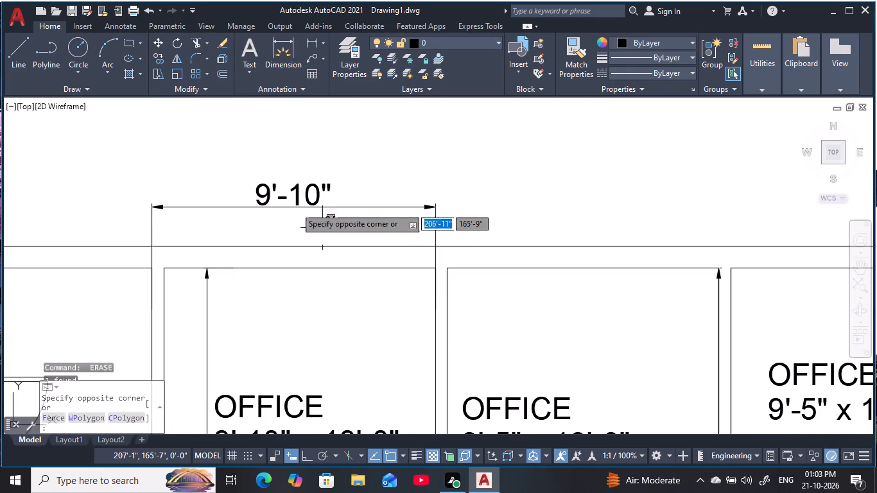
{"action": "left_click", "coordinate": [286, 203]}
{"action": "key", "text": "space"}
{"action": "middle_click_drag", "start_coordinate": [286, 234], "coordinate": [434, 159]}
{"action": "left_click", "coordinate": [390, 243]}
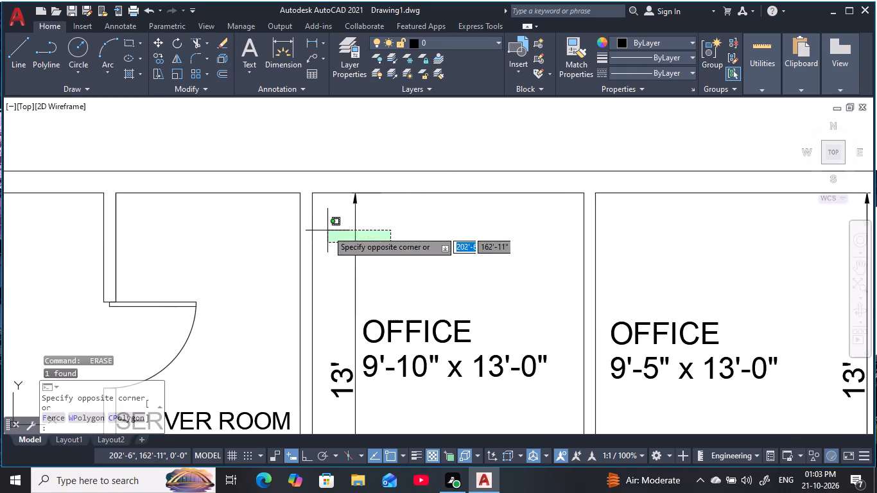
{"action": "left_click", "coordinate": [322, 230]}
{"action": "key", "text": "space"}
Erase the 13' height dimension in the top-row 9'-5" x 13'-0" OFFICE next to the 9'-10" OFFICE.
{"action": "scroll", "coordinate": [442, 279], "scroll_direction": "down", "scroll_amount": 3}
{"action": "middle_click_drag", "start_coordinate": [448, 285], "coordinate": [429, 190]}
{"action": "scroll", "coordinate": [510, 243], "scroll_direction": "up", "scroll_amount": 1}
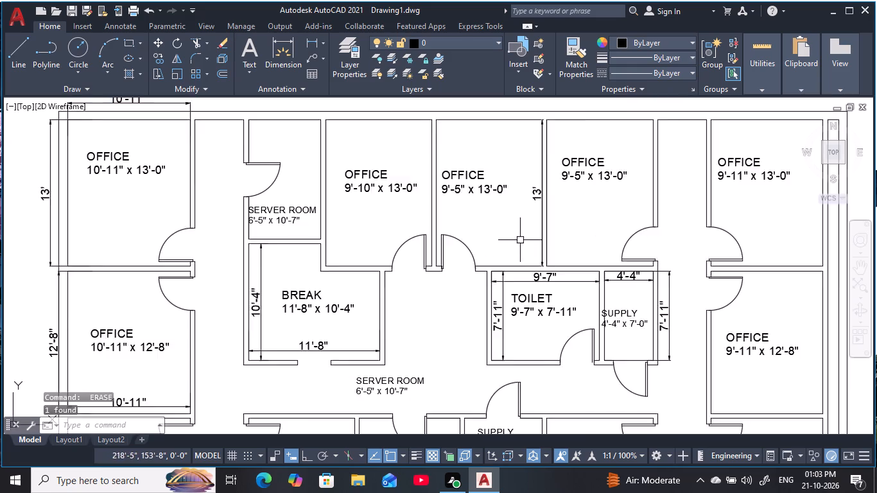
{"action": "scroll", "coordinate": [521, 240], "scroll_direction": "up", "scroll_amount": 3}
{"action": "left_click", "coordinate": [559, 229]}
{"action": "key", "text": "space"}
Erase the 9'-7" width and 7'-11" height dimensions in the 9'-7" x 7'-11" TOILET.
{"action": "scroll", "coordinate": [451, 238], "scroll_direction": "down", "scroll_amount": 3}
{"action": "middle_click_drag", "start_coordinate": [448, 239], "coordinate": [534, 202]}
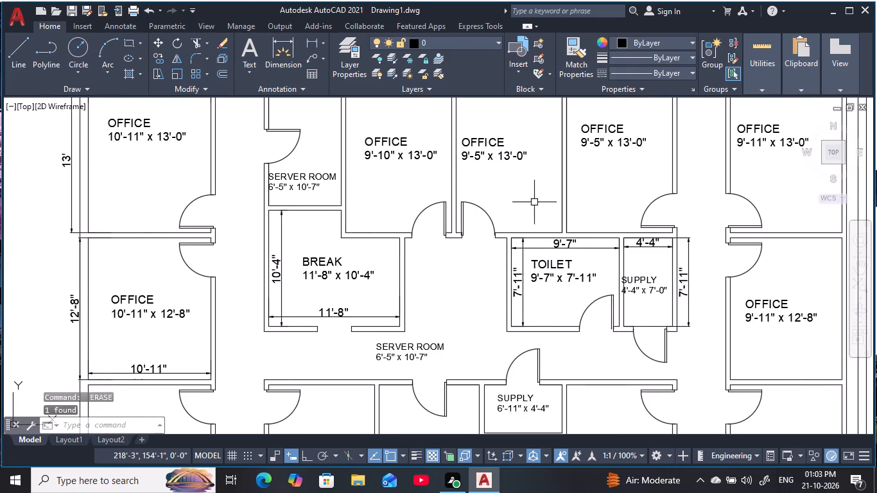
{"action": "scroll", "coordinate": [525, 250], "scroll_direction": "up", "scroll_amount": 3}
{"action": "left_click", "coordinate": [546, 256]}
{"action": "left_click", "coordinate": [494, 239]}
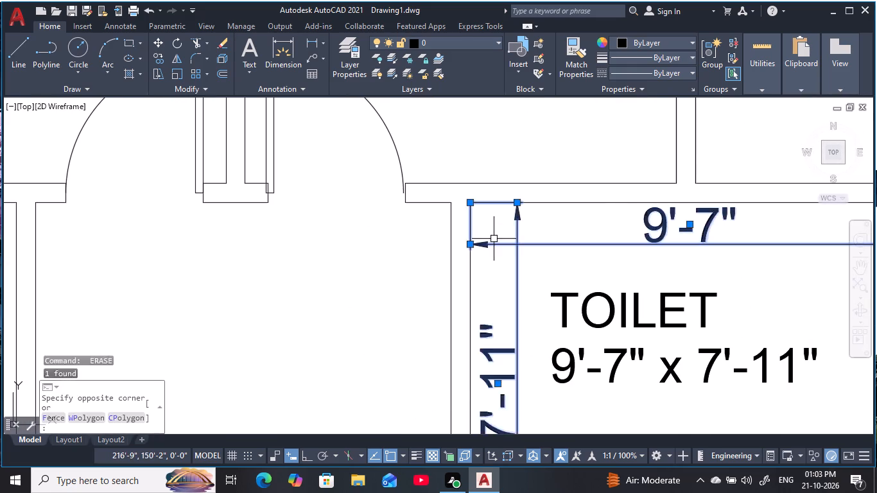
{"action": "key", "text": "space"}
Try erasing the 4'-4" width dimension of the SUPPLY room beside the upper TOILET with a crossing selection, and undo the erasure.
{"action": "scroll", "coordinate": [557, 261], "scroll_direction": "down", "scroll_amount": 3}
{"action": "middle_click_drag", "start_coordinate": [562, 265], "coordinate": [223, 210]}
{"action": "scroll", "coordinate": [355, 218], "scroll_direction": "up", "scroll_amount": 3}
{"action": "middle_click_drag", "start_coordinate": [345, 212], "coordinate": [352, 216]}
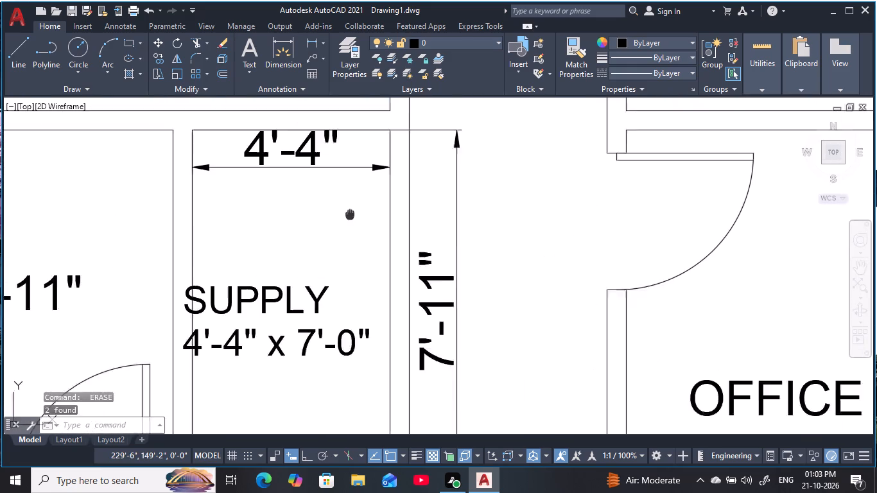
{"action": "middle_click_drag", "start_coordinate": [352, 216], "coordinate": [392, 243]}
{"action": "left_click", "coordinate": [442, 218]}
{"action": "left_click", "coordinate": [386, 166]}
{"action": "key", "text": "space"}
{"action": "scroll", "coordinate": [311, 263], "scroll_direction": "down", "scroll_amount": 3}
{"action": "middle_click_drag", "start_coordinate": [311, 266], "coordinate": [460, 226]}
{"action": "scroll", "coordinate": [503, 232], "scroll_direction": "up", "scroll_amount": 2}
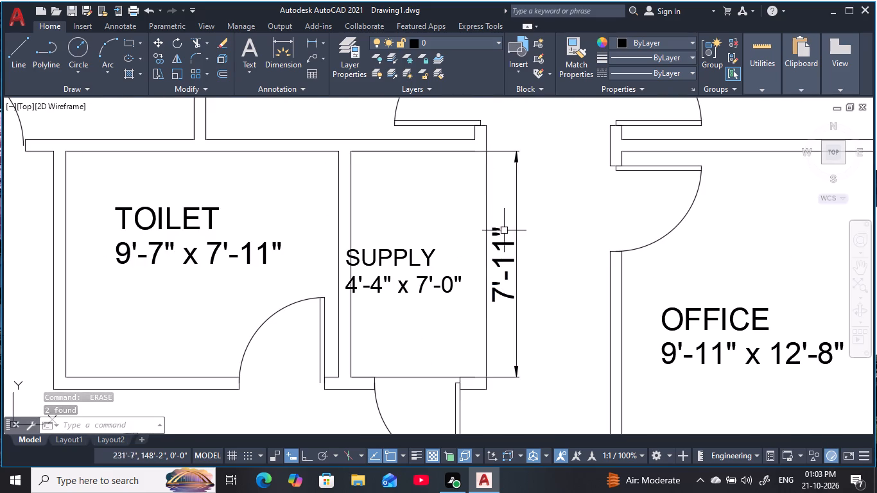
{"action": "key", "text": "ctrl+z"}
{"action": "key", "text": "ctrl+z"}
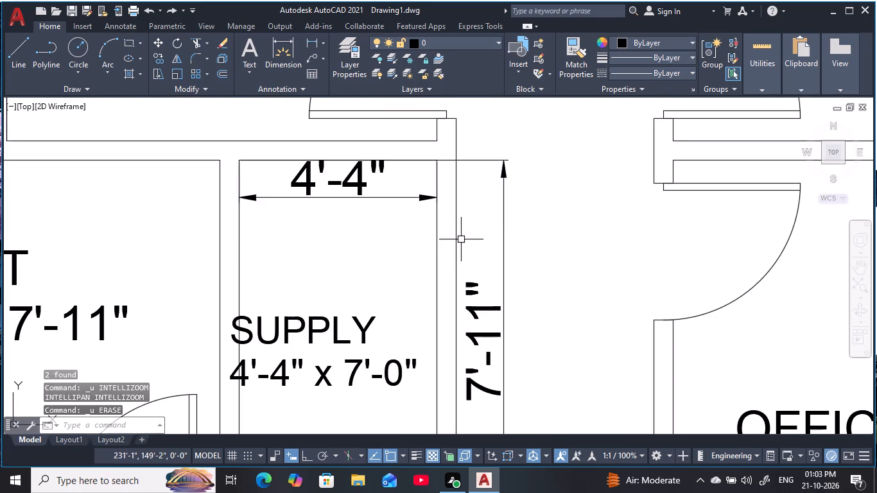
Erase the 7'-11" height dimension of the SUPPLY room beside the upper TOILET.
{"action": "key", "text": "Escape"}
{"action": "key", "text": "Escape"}
{"action": "key", "text": "Escape"}
{"action": "key", "text": "Escape"}
{"action": "left_click", "coordinate": [476, 304]}
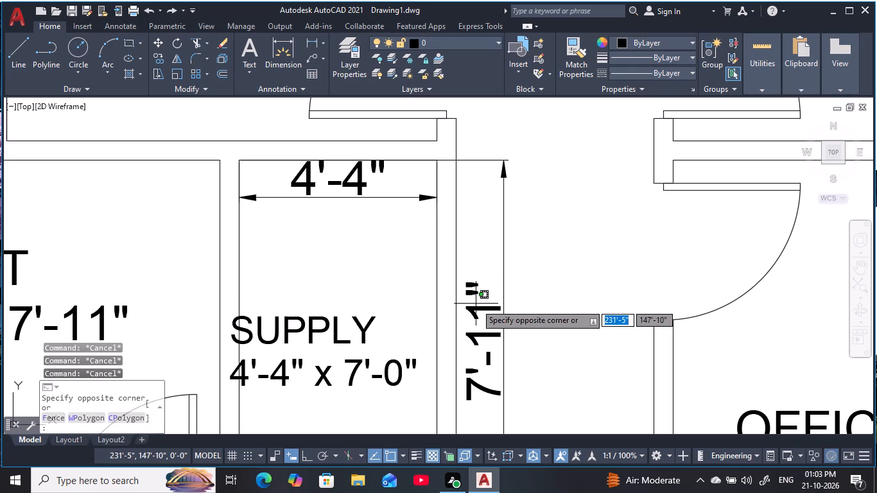
{"action": "key", "text": "Escape"}
{"action": "key", "text": "Escape"}
{"action": "left_click", "coordinate": [502, 270]}
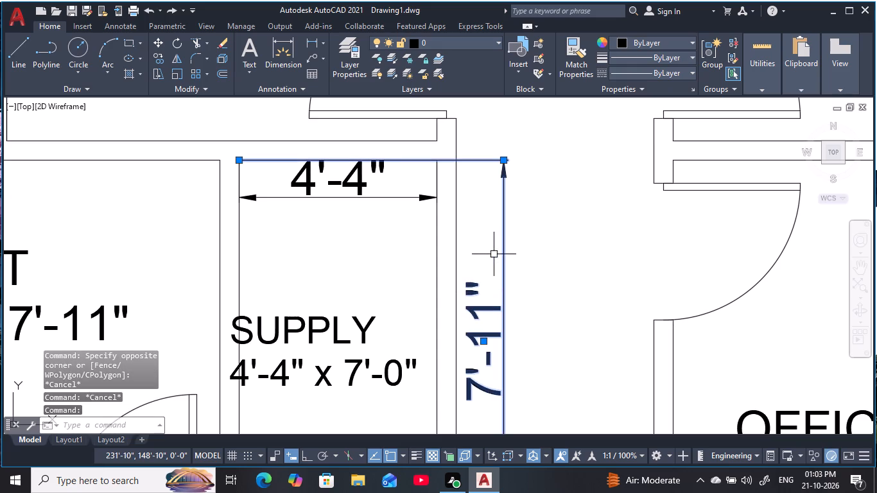
{"action": "key", "text": "e"}
{"action": "key", "text": "space"}
Erase only the 4'-4" width dimension in the SUPPLY room beside the upper TOILET, keeping the walls.
{"action": "left_click", "coordinate": [398, 209]}
{"action": "left_click", "coordinate": [306, 160]}
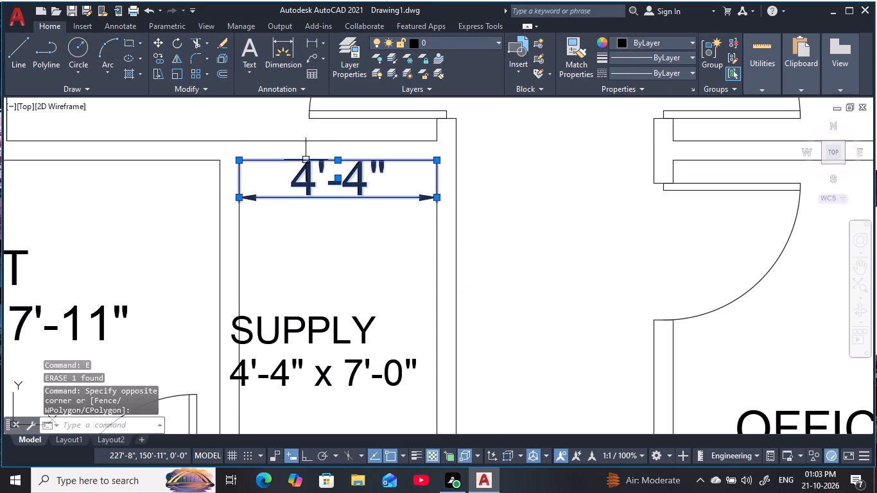
{"action": "key", "text": "Escape"}
{"action": "left_click", "coordinate": [378, 223]}
{"action": "left_click", "coordinate": [305, 177]}
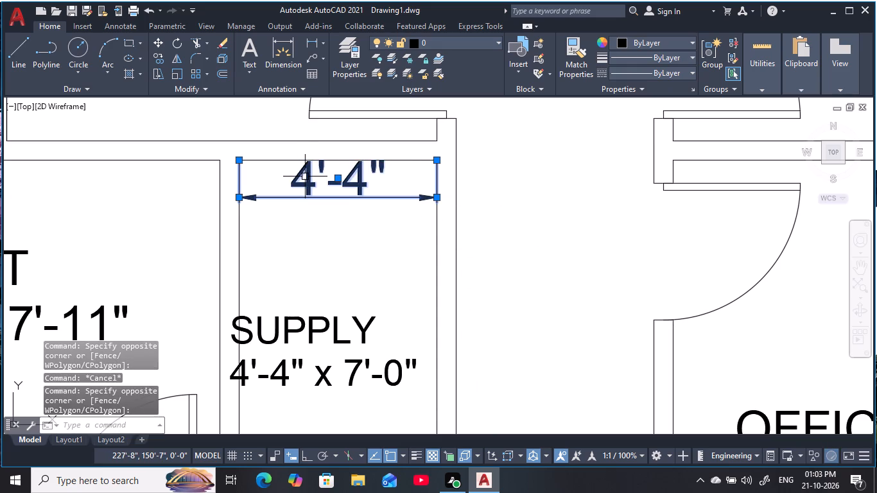
{"action": "type", "text": "E"}
{"action": "key", "text": "space"}
Erase the 10'-4" height and 11'-8" width dimensions in the BREAK room.
{"action": "scroll", "coordinate": [311, 233], "scroll_direction": "down", "scroll_amount": 2}
{"action": "middle_click_drag", "start_coordinate": [318, 244], "coordinate": [452, 186]}
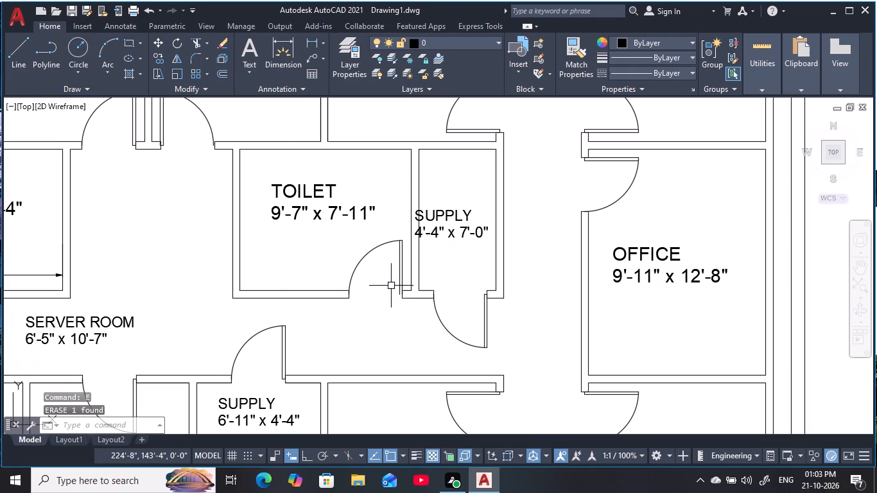
{"action": "middle_click_drag", "start_coordinate": [358, 354], "coordinate": [533, 297]}
{"action": "scroll", "coordinate": [455, 326], "scroll_direction": "down", "scroll_amount": 1}
{"action": "middle_click_drag", "start_coordinate": [260, 230], "coordinate": [268, 228]}
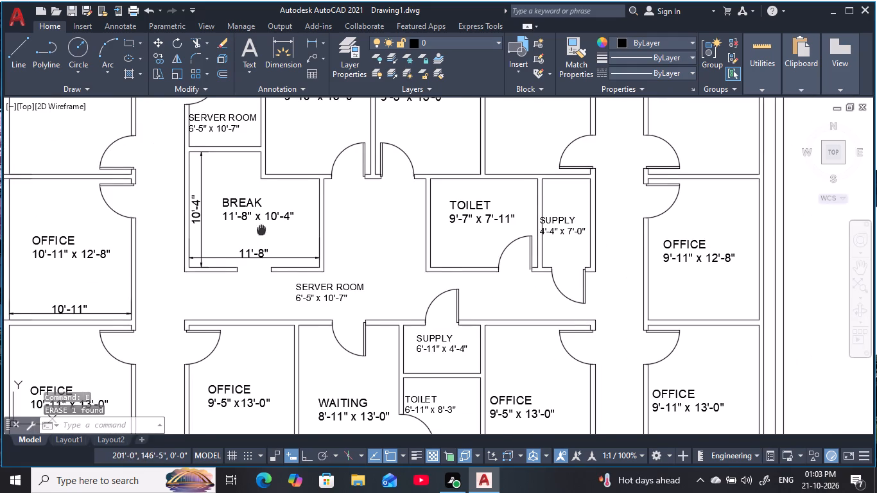
{"action": "middle_click_drag", "start_coordinate": [268, 228], "coordinate": [383, 222]}
{"action": "scroll", "coordinate": [309, 227], "scroll_direction": "up", "scroll_amount": 2}
{"action": "left_click", "coordinate": [370, 298]}
{"action": "left_click", "coordinate": [335, 264]}
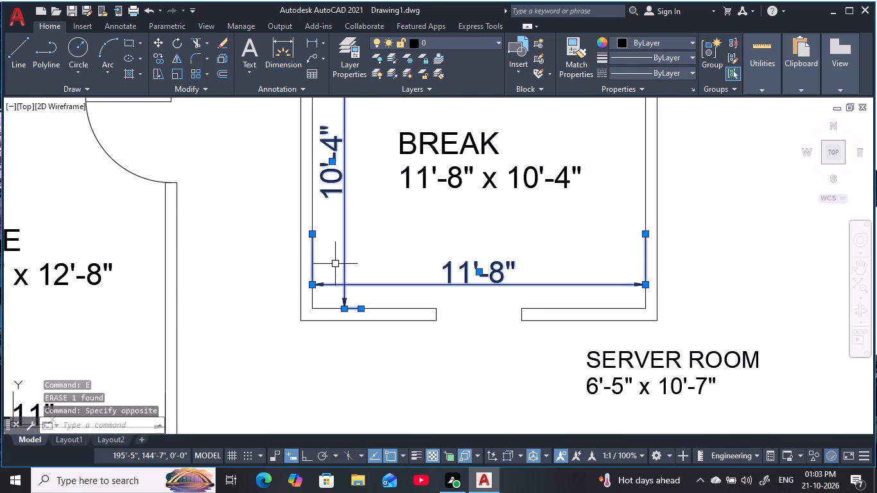
{"action": "key", "text": "space"}
Erase the 10'-11" width and 13' height dimensions outside the top-row 10'-11" x 13'-0" corner OFFICE.
{"action": "scroll", "coordinate": [290, 259], "scroll_direction": "down", "scroll_amount": 3}
{"action": "middle_click_drag", "start_coordinate": [290, 261], "coordinate": [352, 346]}
{"action": "scroll", "coordinate": [271, 221], "scroll_direction": "up", "scroll_amount": 3}
{"action": "middle_click_drag", "start_coordinate": [274, 220], "coordinate": [320, 285]}
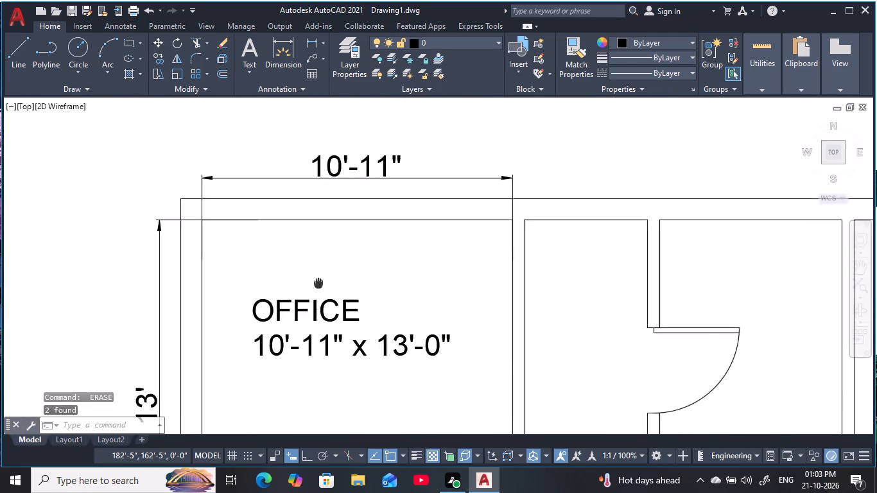
{"action": "middle_click_drag", "start_coordinate": [320, 285], "coordinate": [355, 320]}
{"action": "scroll", "coordinate": [253, 227], "scroll_direction": "up", "scroll_amount": 1}
{"action": "left_click", "coordinate": [298, 225]}
{"action": "left_click", "coordinate": [261, 175]}
{"action": "key", "text": "space"}
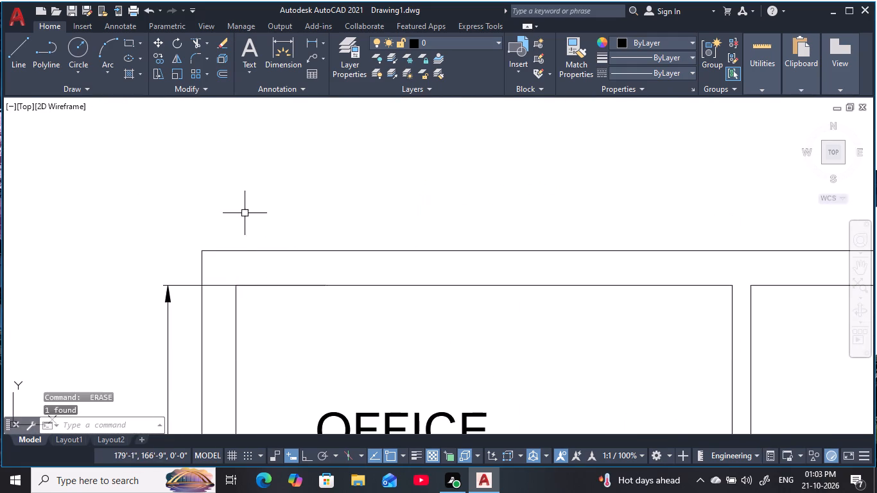
{"action": "middle_click_drag", "start_coordinate": [289, 354], "coordinate": [482, 203]}
{"action": "left_click", "coordinate": [385, 246]}
{"action": "left_click", "coordinate": [313, 230]}
{"action": "key", "text": "space"}
Erase the 12'-8" height and 10'-11" width dimensions of the middle-row 10'-11" x 12'-8" OFFICE.
{"action": "scroll", "coordinate": [505, 281], "scroll_direction": "down", "scroll_amount": 4}
{"action": "middle_click_drag", "start_coordinate": [505, 282], "coordinate": [334, 84]}
{"action": "scroll", "coordinate": [340, 202], "scroll_direction": "down", "scroll_amount": 1}
{"action": "scroll", "coordinate": [335, 202], "scroll_direction": "up", "scroll_amount": 4}
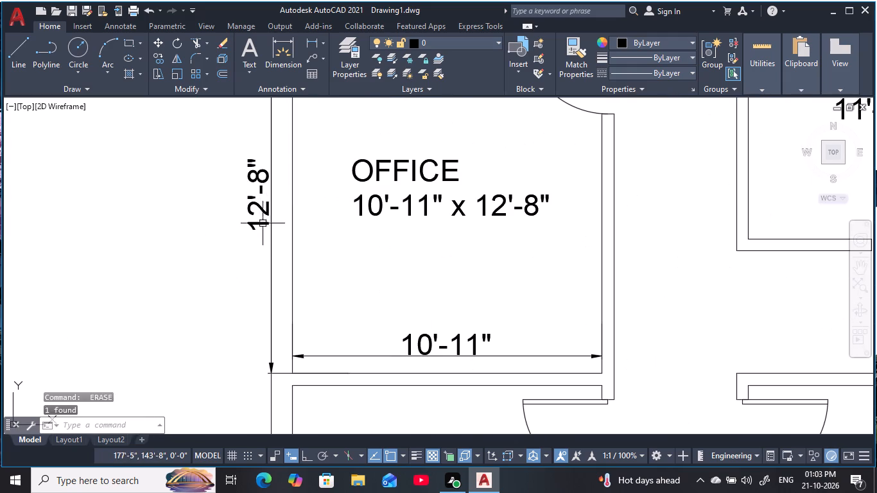
{"action": "left_click", "coordinate": [272, 250]}
{"action": "key", "text": "space"}
{"action": "middle_click_drag", "start_coordinate": [431, 320], "coordinate": [390, 245]}
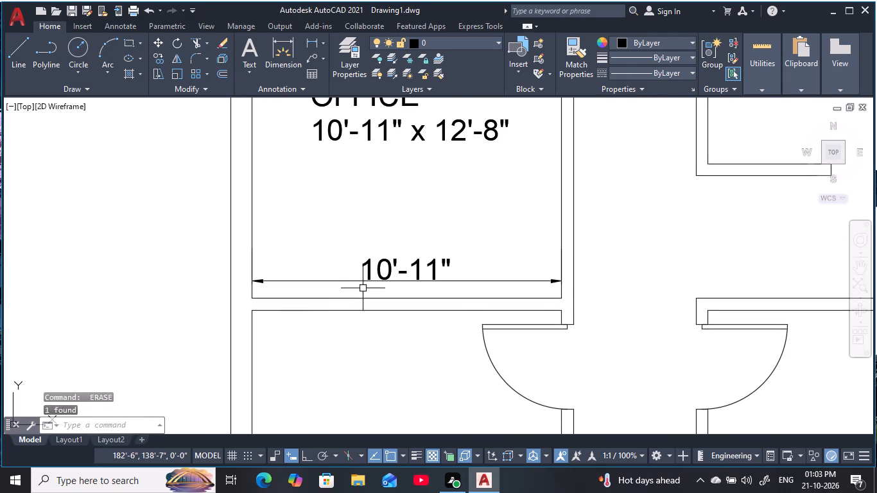
{"action": "left_click", "coordinate": [361, 282]}
{"action": "key", "text": "space"}
Erase the duplicate SERVER ROOM 6'-5" x 10'-7" label from the corridor below the BREAK room.
{"action": "scroll", "coordinate": [412, 295], "scroll_direction": "down", "scroll_amount": 4}
{"action": "middle_click_drag", "start_coordinate": [416, 295], "coordinate": [299, 254]}
{"action": "scroll", "coordinate": [459, 291], "scroll_direction": "up", "scroll_amount": 1}
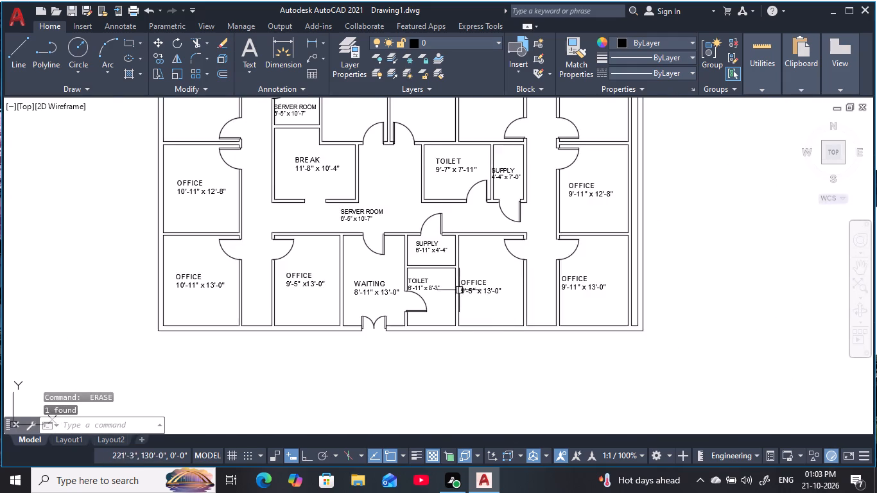
{"action": "scroll", "coordinate": [459, 290], "scroll_direction": "up", "scroll_amount": 1}
{"action": "middle_click_drag", "start_coordinate": [453, 293], "coordinate": [487, 431]}
{"action": "scroll", "coordinate": [483, 435], "scroll_direction": "down", "scroll_amount": 1}
{"action": "scroll", "coordinate": [455, 345], "scroll_direction": "down", "scroll_amount": 1}
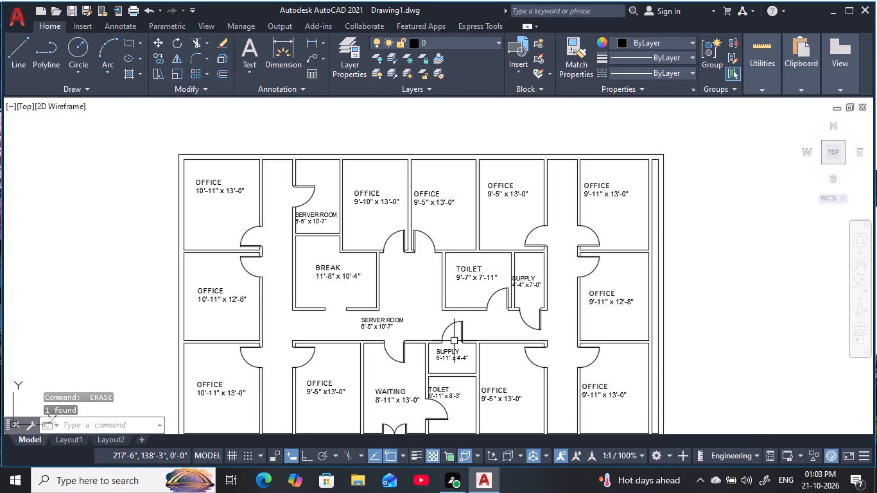
{"action": "middle_click_drag", "start_coordinate": [447, 336], "coordinate": [440, 281]}
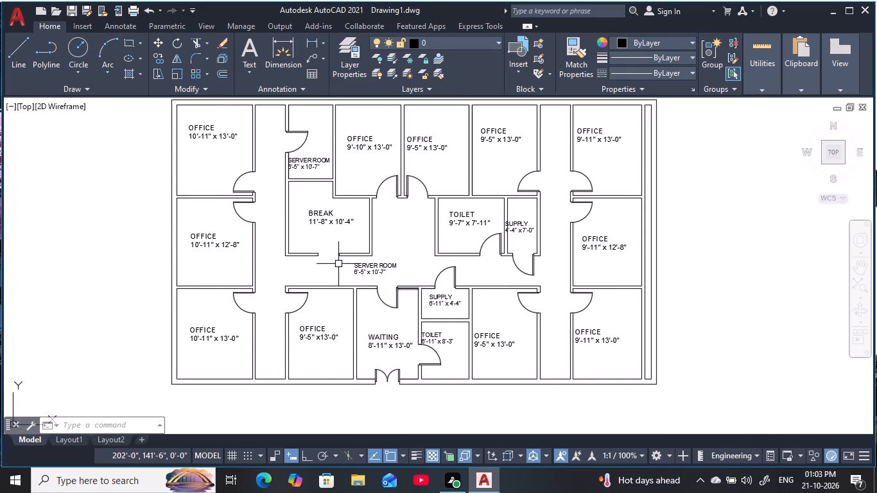
{"action": "scroll", "coordinate": [346, 264], "scroll_direction": "up", "scroll_amount": 4}
{"action": "left_click", "coordinate": [399, 263]}
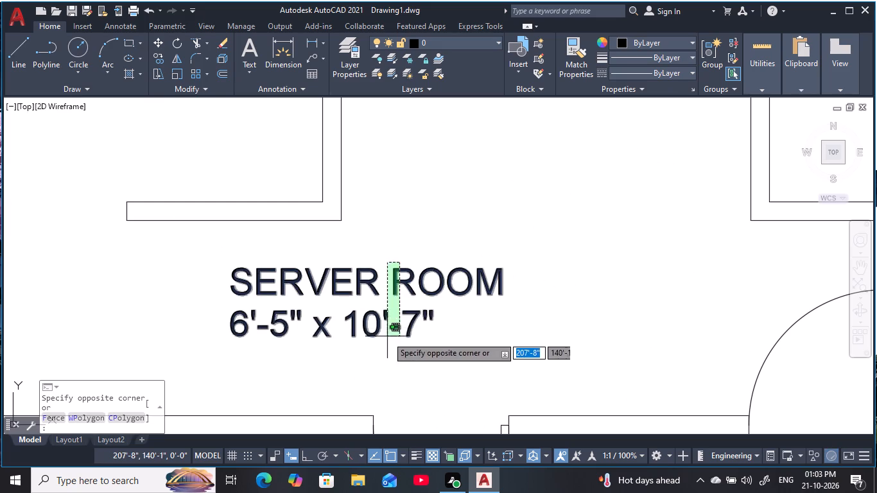
{"action": "left_click", "coordinate": [387, 340]}
{"action": "key", "text": "space"}
{"action": "scroll", "coordinate": [430, 293], "scroll_direction": "down", "scroll_amount": 4}
{"action": "middle_click_drag", "start_coordinate": [432, 292], "coordinate": [365, 264]}
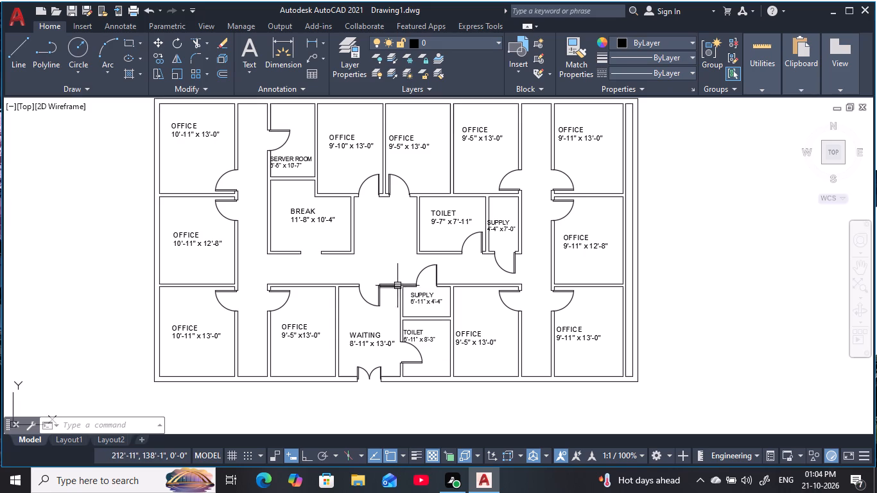
{"action": "key", "text": "Escape"}
{"action": "key", "text": "Escape"}
{"action": "key", "text": "Escape"}
Open DesignCenter and display the blocks of House Designer.dwg from the en-us DesignCenter sample folder.
{"action": "key", "text": "ctrl+2"}
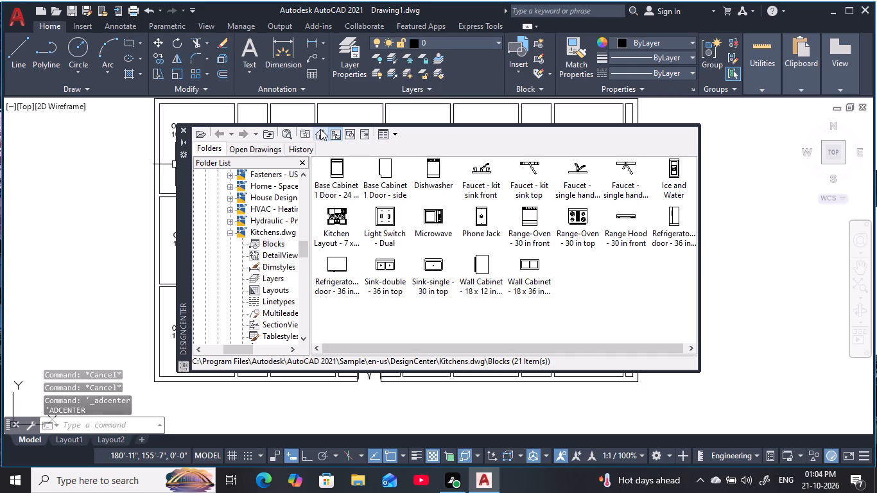
{"action": "left_click", "coordinate": [320, 129]}
{"action": "double_click", "coordinate": [432, 175]}
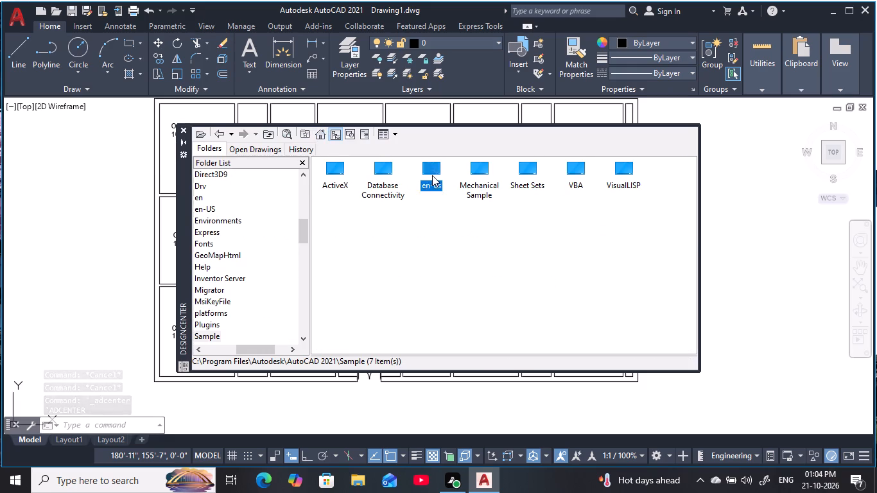
{"action": "double_click", "coordinate": [347, 177]}
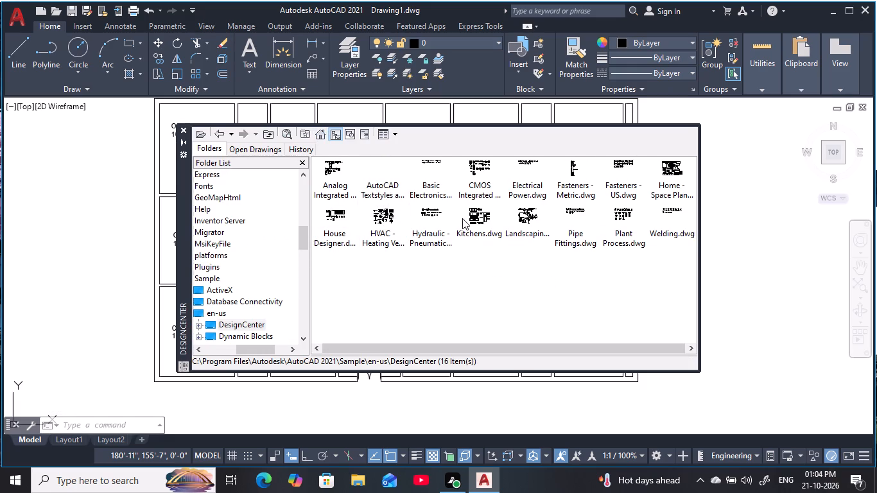
{"action": "double_click", "coordinate": [345, 225]}
{"action": "double_click", "coordinate": [338, 171]}
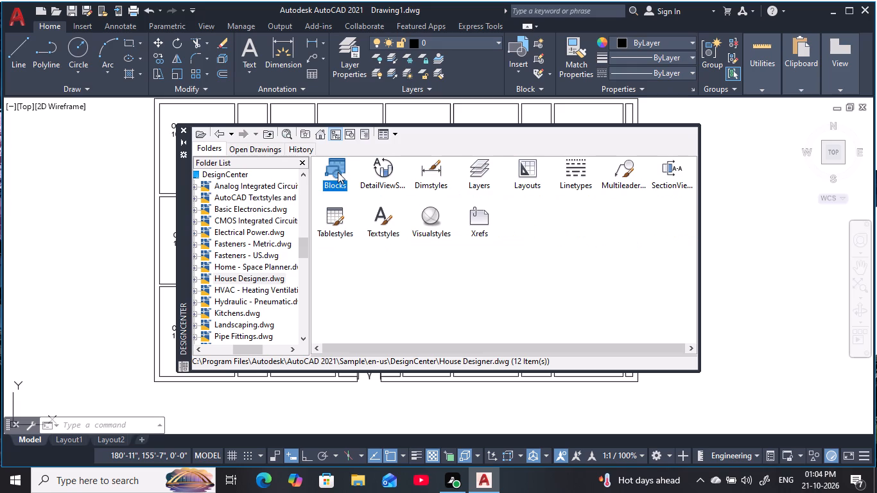
{"action": "double_click", "coordinate": [338, 174]}
Insert the Sink - Oval top block into the empty drawing area beside the floor plan's right-hand outer wall.
{"action": "left_click_drag", "start_coordinate": [482, 216], "coordinate": [484, 218]}
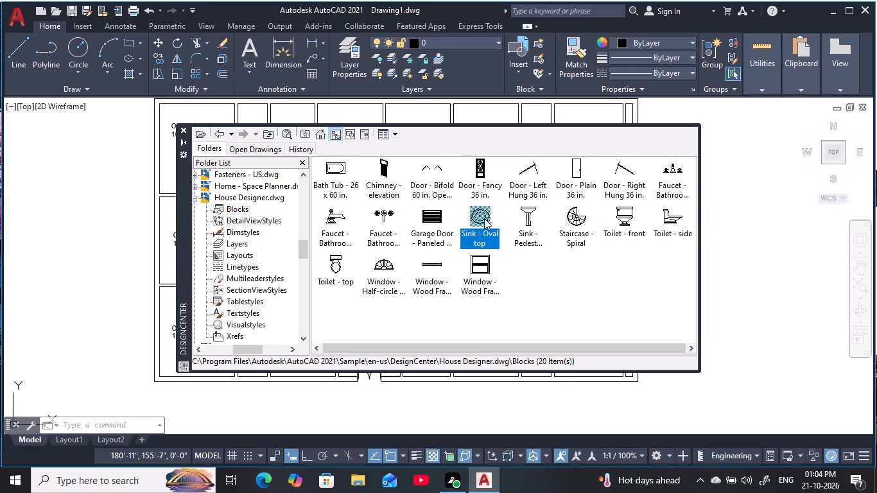
{"action": "left_click_drag", "start_coordinate": [484, 218], "coordinate": [749, 267]}
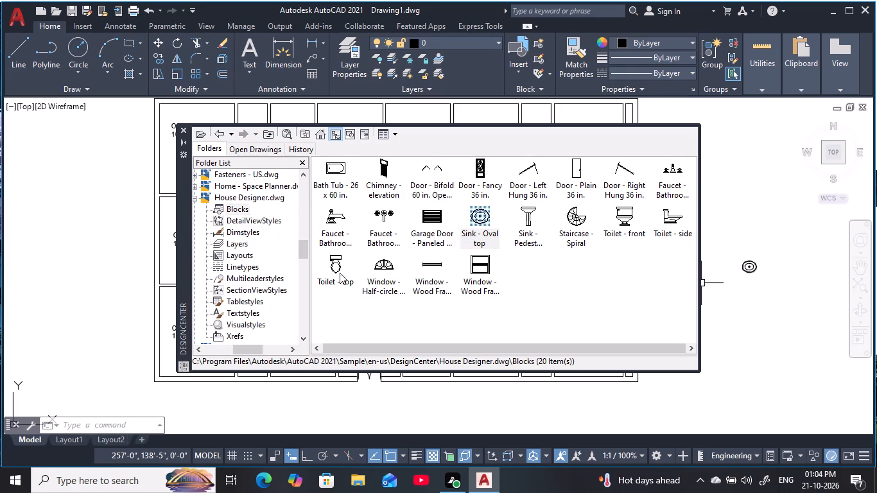
Insert the Toilet - top block below the sink outside the plan's right-hand wall and close DesignCenter.
{"action": "left_click_drag", "start_coordinate": [338, 273], "coordinate": [749, 346]}
{"action": "key", "text": "Escape"}
{"action": "key", "text": "Escape"}
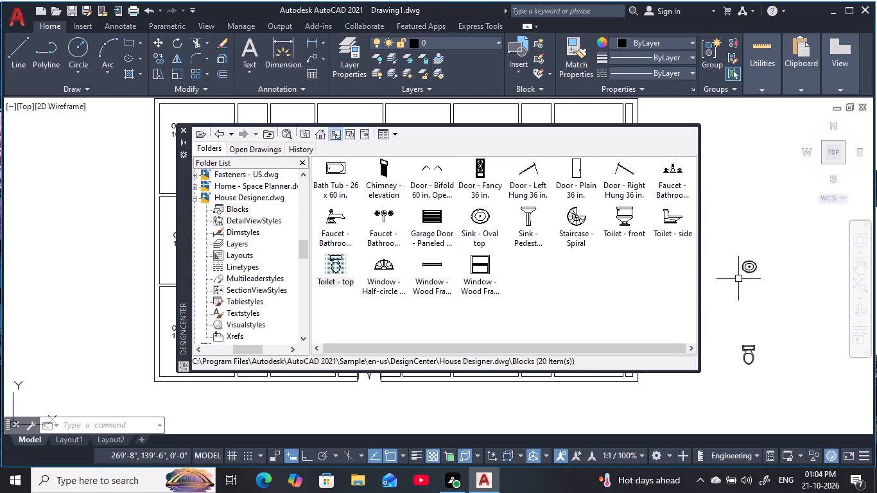
{"action": "key", "text": "Escape"}
{"action": "key", "text": "Escape"}
{"action": "key", "text": "Escape"}
{"action": "key", "text": "Escape"}
{"action": "left_click", "coordinate": [183, 132]}
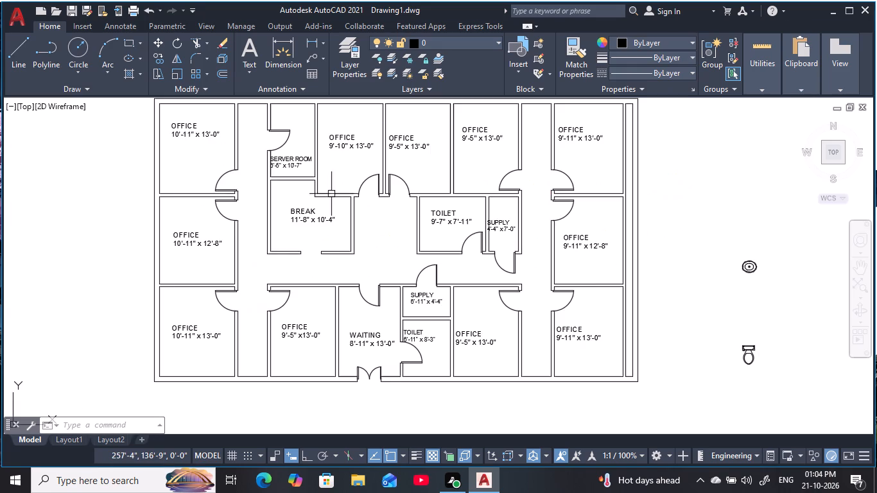
Copy the toilet block into the upper-left corner of the 9'-7" x 7'-11" TOILET room, with its tank against the upper wall.
{"action": "middle_click_drag", "start_coordinate": [592, 275], "coordinate": [496, 241]}
{"action": "left_click", "coordinate": [648, 317]}
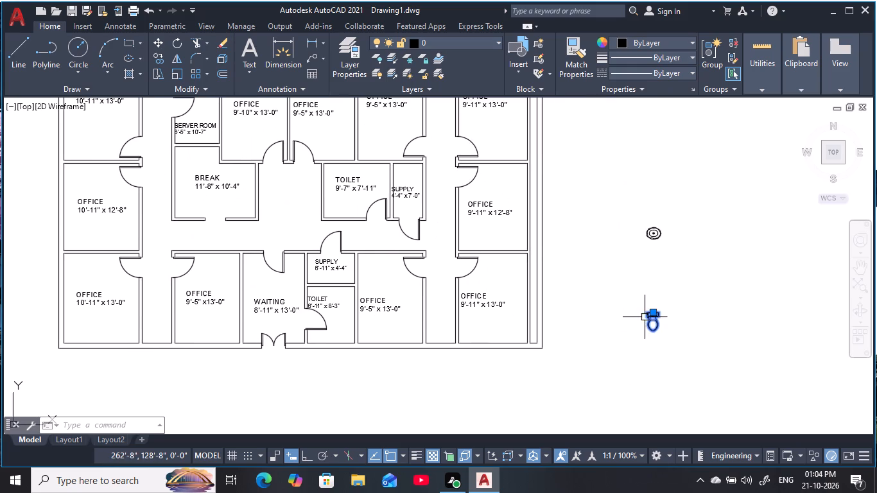
{"action": "key", "text": "c"}
{"action": "type", "text": "O"}
{"action": "key", "text": "space"}
{"action": "scroll", "coordinate": [664, 318], "scroll_direction": "up", "scroll_amount": 1}
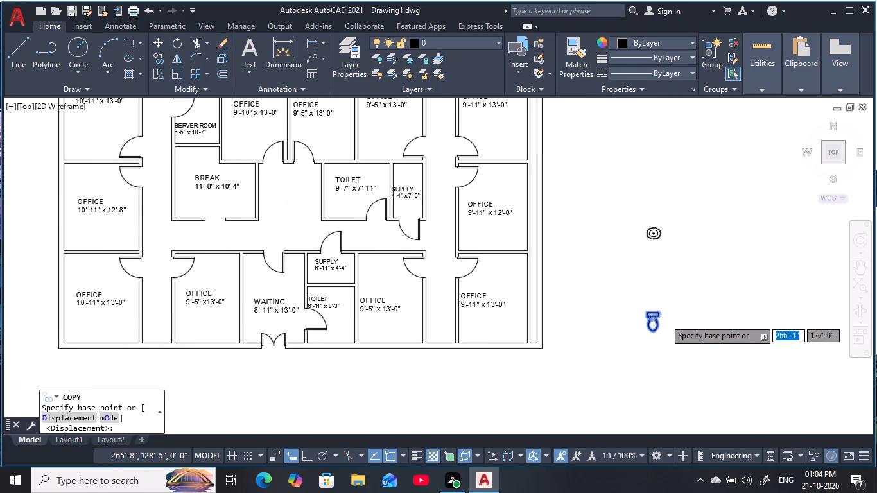
{"action": "scroll", "coordinate": [664, 316], "scroll_direction": "up", "scroll_amount": 2}
{"action": "left_click", "coordinate": [619, 304]}
{"action": "middle_click_drag", "start_coordinate": [348, 233], "coordinate": [596, 306]}
{"action": "scroll", "coordinate": [605, 309], "scroll_direction": "down", "scroll_amount": 2}
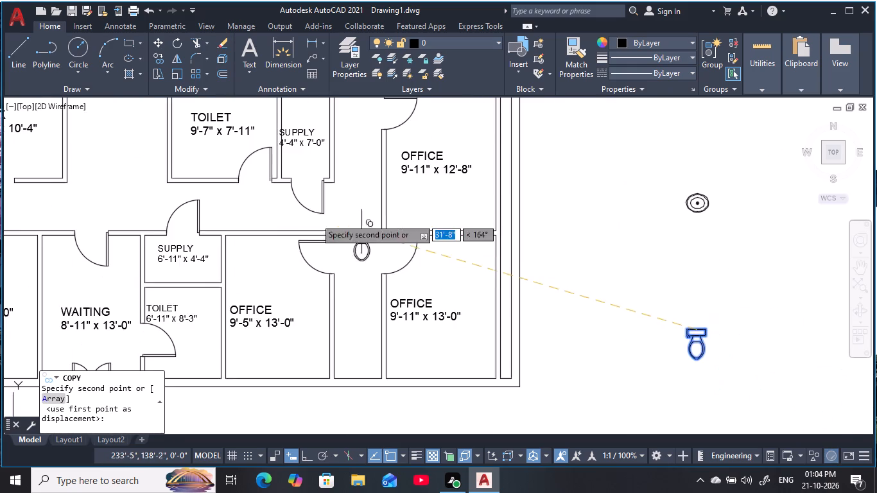
{"action": "middle_click_drag", "start_coordinate": [298, 207], "coordinate": [443, 285]}
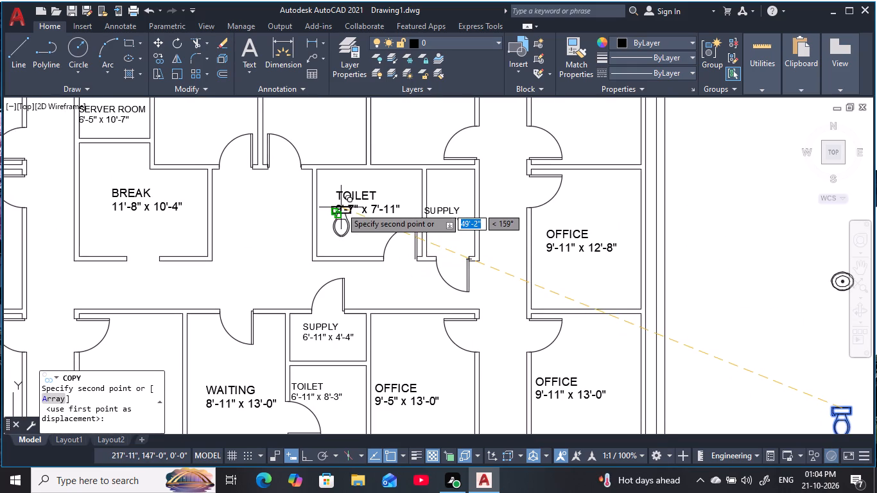
{"action": "scroll", "coordinate": [333, 186], "scroll_direction": "up", "scroll_amount": 2}
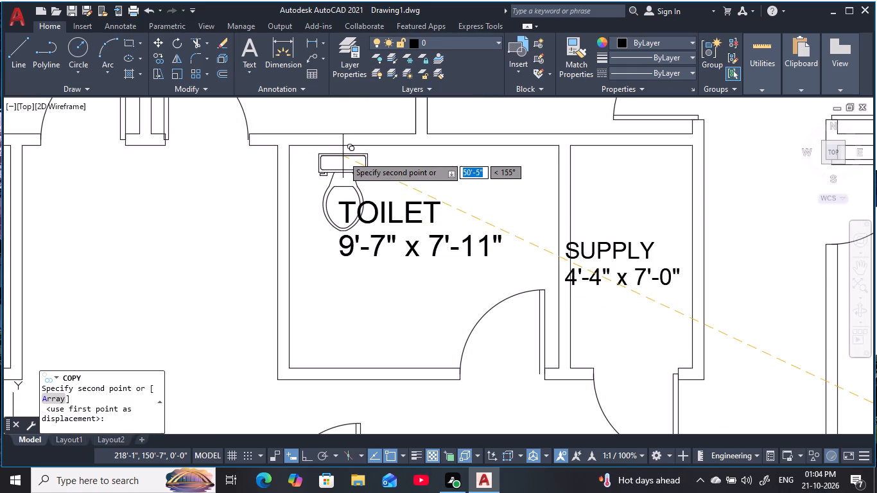
{"action": "left_click", "coordinate": [343, 156]}
{"action": "middle_click_drag", "start_coordinate": [498, 198], "coordinate": [486, 217]}
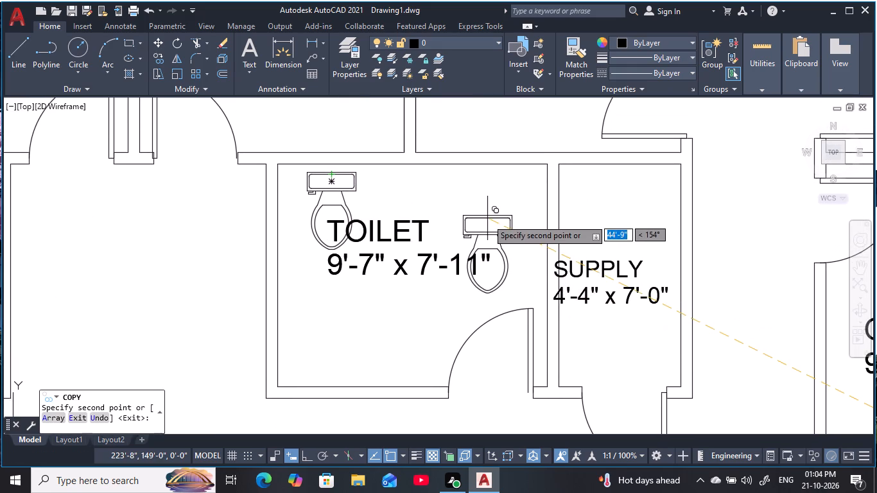
{"action": "scroll", "coordinate": [487, 219], "scroll_direction": "down", "scroll_amount": 1}
{"action": "middle_click_drag", "start_coordinate": [492, 274], "coordinate": [531, 180]}
{"action": "key", "text": "Escape"}
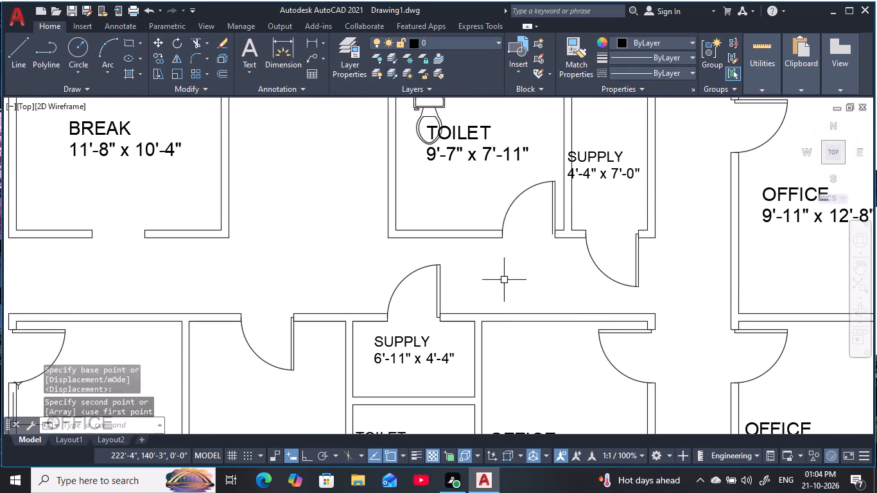
{"action": "key", "text": "Escape"}
Rotate the spare toilet outside the plan by 270° so that its tank faces right.
{"action": "middle_click_drag", "start_coordinate": [502, 278], "coordinate": [386, 182]}
{"action": "scroll", "coordinate": [386, 180], "scroll_direction": "down", "scroll_amount": 2}
{"action": "key", "text": "Escape"}
{"action": "middle_click_drag", "start_coordinate": [794, 286], "coordinate": [631, 268]}
{"action": "left_click_drag", "start_coordinate": [716, 342], "coordinate": [704, 329]}
{"action": "left_click", "coordinate": [630, 254]}
{"action": "key", "text": "r"}
{"action": "type", "text": "O"}
{"action": "key", "text": "space"}
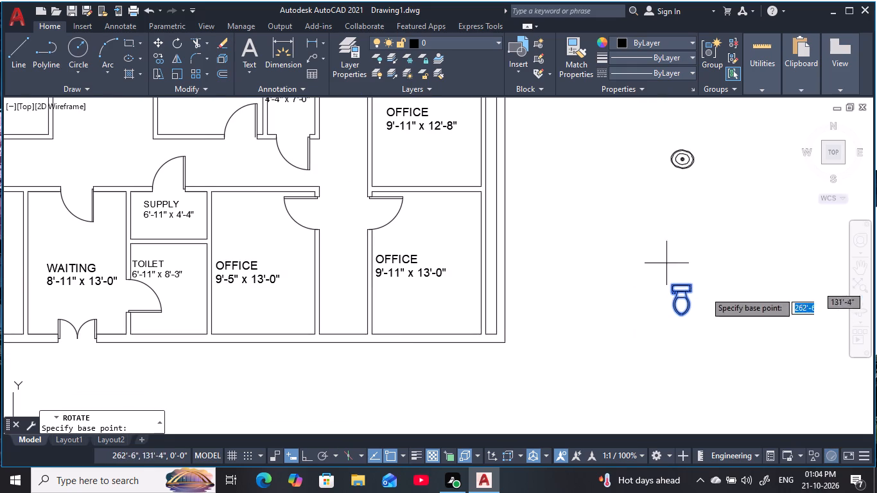
{"action": "left_click", "coordinate": [697, 292]}
{"action": "key", "text": "F8"}
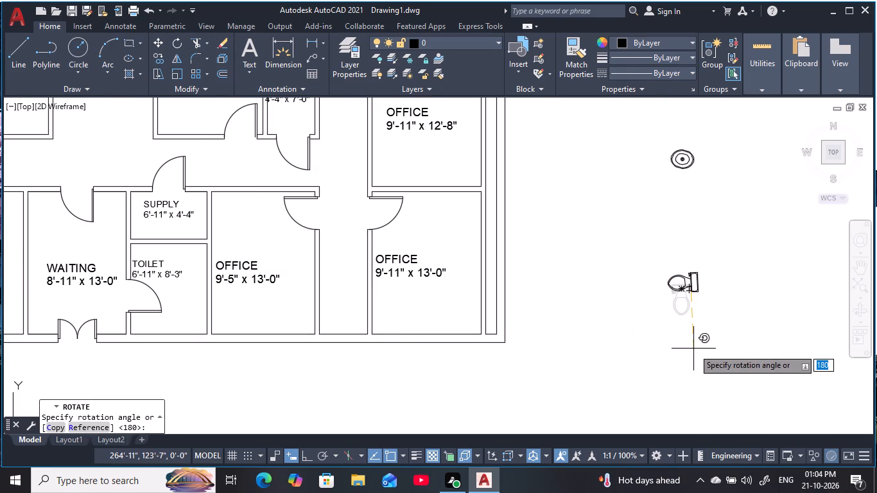
{"action": "left_click", "coordinate": [694, 349]}
{"action": "key", "text": "Escape"}
{"action": "key", "text": "Escape"}
{"action": "key", "text": "Escape"}
Copy the rotated toilet into the 6'-11" x 8'-3" TOILET room, with its tank against the upper part of the right wall.
{"action": "left_click", "coordinate": [695, 283]}
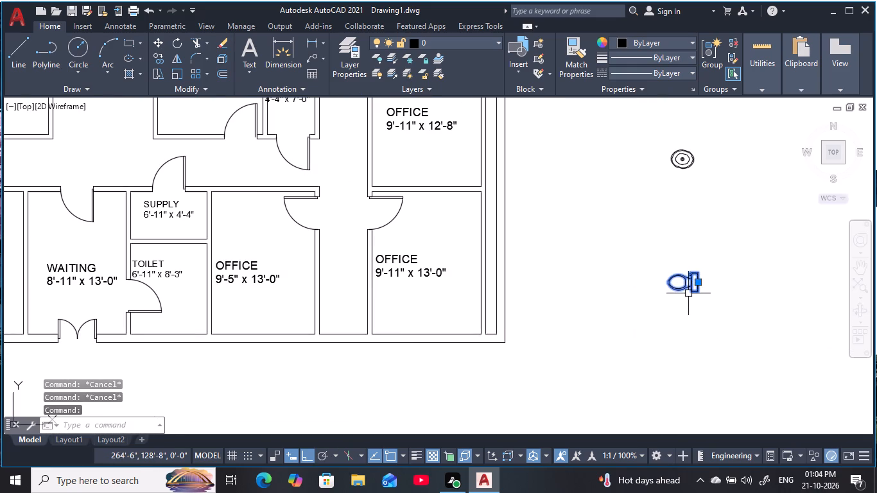
{"action": "key", "text": "c"}
{"action": "key", "text": "o"}
{"action": "key", "text": "space"}
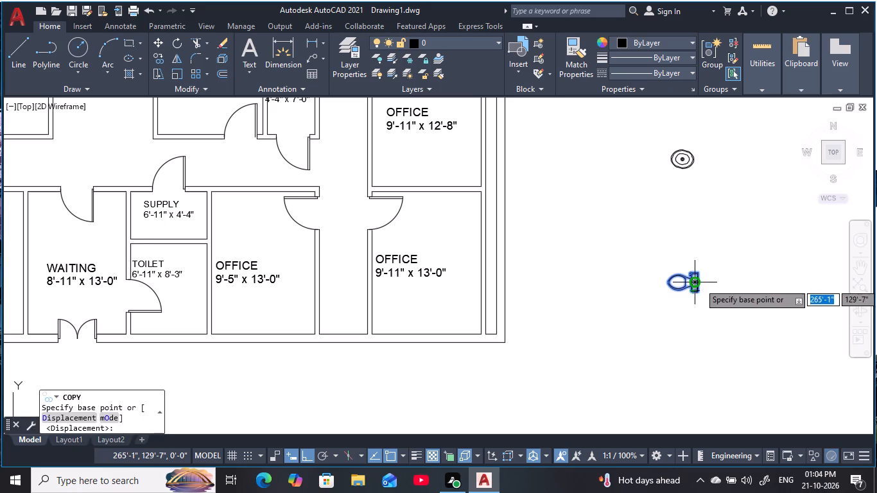
{"action": "left_click", "coordinate": [699, 283]}
{"action": "middle_click_drag", "start_coordinate": [535, 280], "coordinate": [637, 272]}
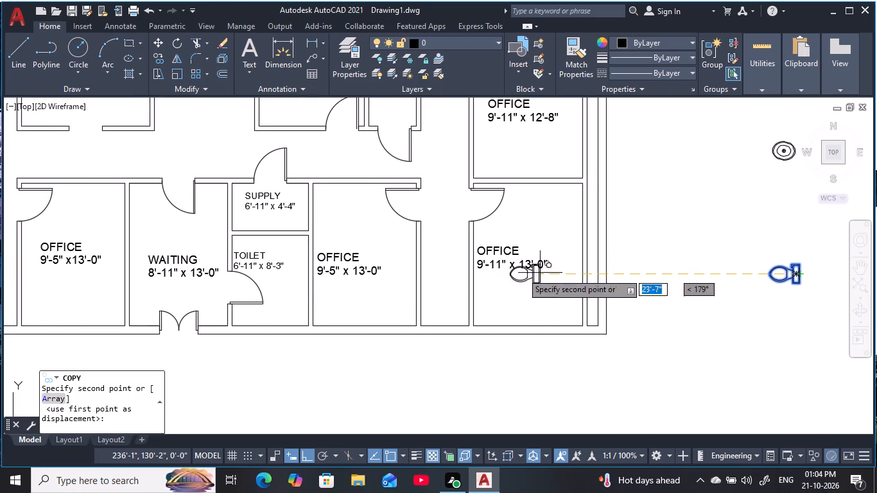
{"action": "middle_click_drag", "start_coordinate": [368, 264], "coordinate": [486, 260]}
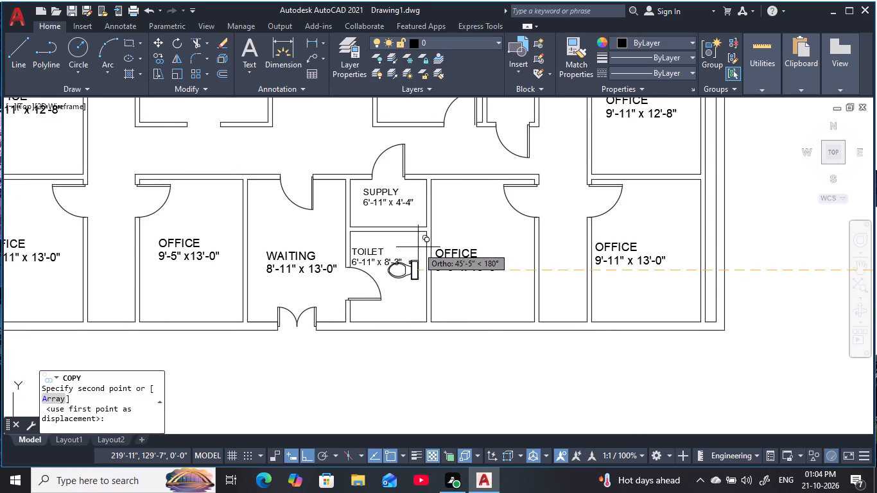
{"action": "scroll", "coordinate": [419, 245], "scroll_direction": "up", "scroll_amount": 2}
{"action": "key", "text": "F8"}
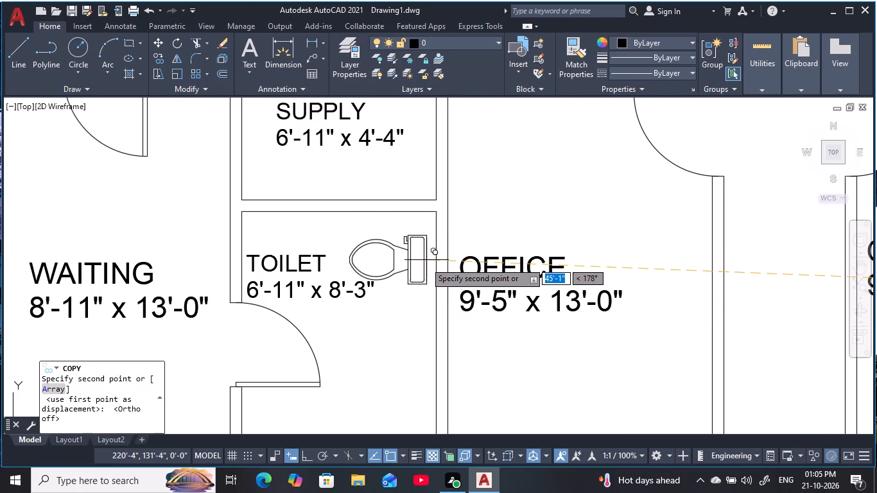
{"action": "left_click", "coordinate": [428, 265]}
{"action": "scroll", "coordinate": [451, 261], "scroll_direction": "down", "scroll_amount": 2}
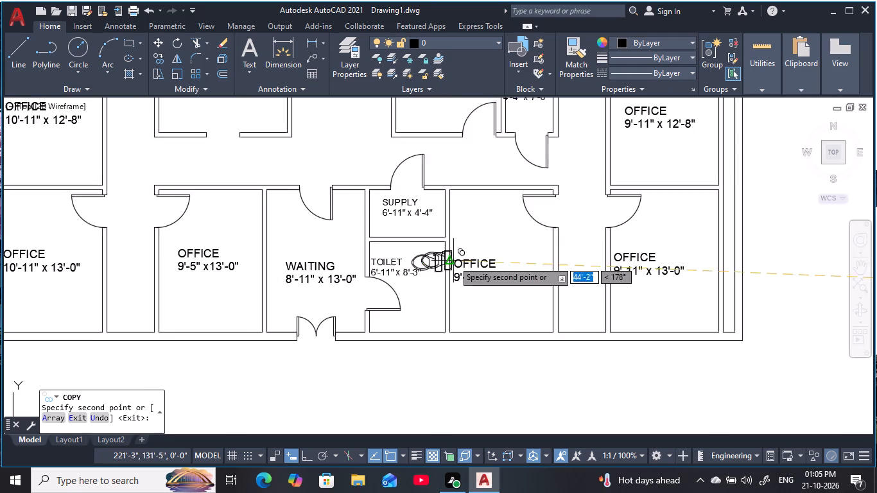
{"action": "middle_click_drag", "start_coordinate": [453, 261], "coordinate": [412, 196]}
{"action": "key", "text": "Escape"}
{"action": "key", "text": "Escape"}
Copy the oval sink from outside the plan into the upper-right corner of the 9'-7" x 7'-11" TOILET room.
{"action": "middle_click_drag", "start_coordinate": [690, 236], "coordinate": [574, 324]}
{"action": "scroll", "coordinate": [580, 321], "scroll_direction": "down", "scroll_amount": 1}
{"action": "left_click", "coordinate": [699, 259]}
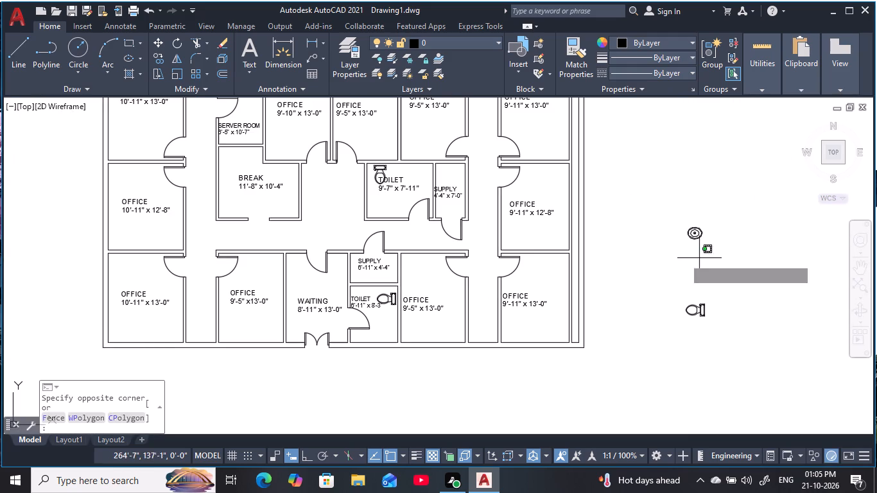
{"action": "left_click", "coordinate": [675, 204]}
{"action": "key", "text": "c"}
{"action": "type", "text": "O"}
{"action": "key", "text": "space"}
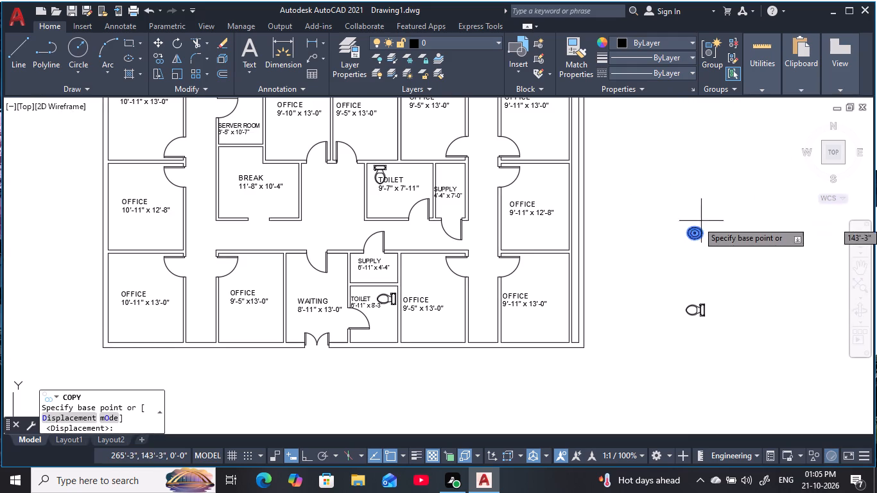
{"action": "left_click", "coordinate": [697, 233]}
{"action": "middle_click_drag", "start_coordinate": [495, 226], "coordinate": [571, 261]}
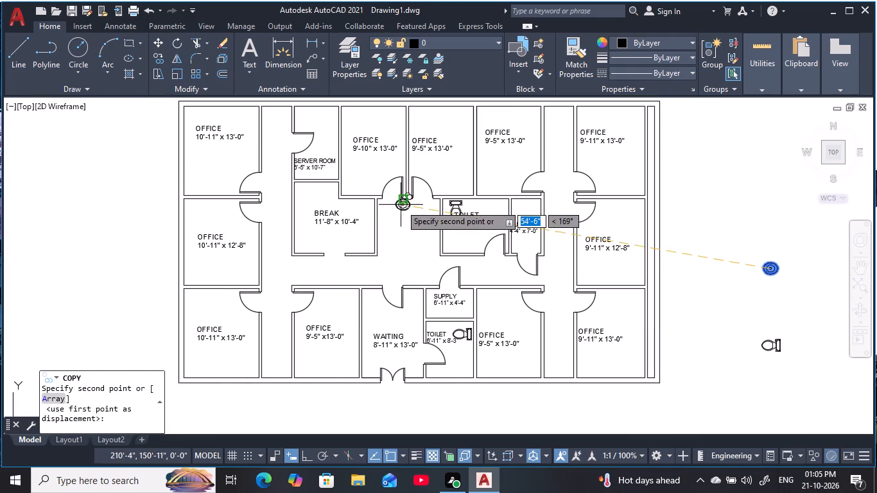
{"action": "scroll", "coordinate": [483, 211], "scroll_direction": "up", "scroll_amount": 1}
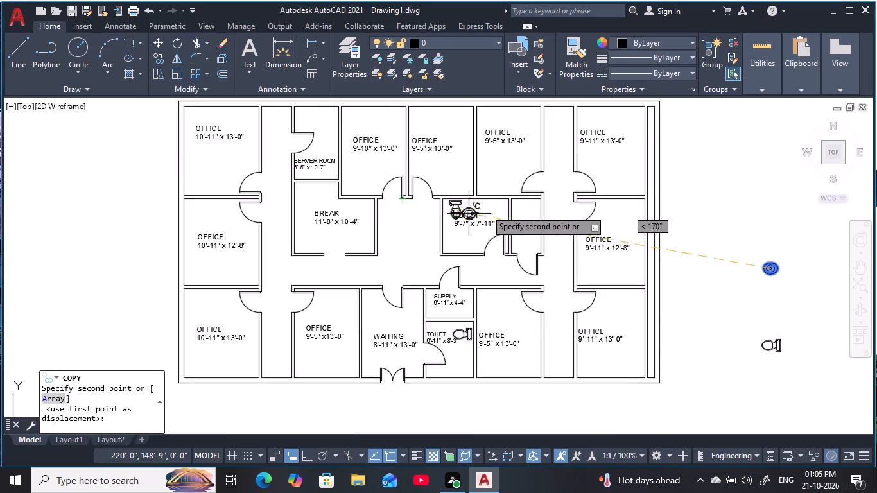
{"action": "scroll", "coordinate": [491, 209], "scroll_direction": "up", "scroll_amount": 2}
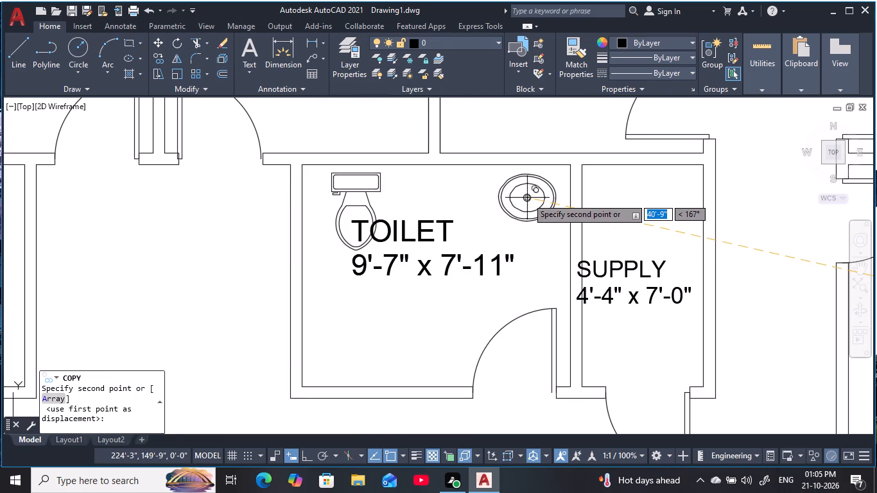
{"action": "left_click", "coordinate": [527, 198]}
Place another copy of the oval sink in the lower-right corner of the 6'-11" x 8'-3" TOILET room.
{"action": "scroll", "coordinate": [485, 277], "scroll_direction": "down", "scroll_amount": 3}
{"action": "middle_click_drag", "start_coordinate": [485, 277], "coordinate": [491, 84]}
{"action": "middle_click_drag", "start_coordinate": [467, 294], "coordinate": [467, 289]}
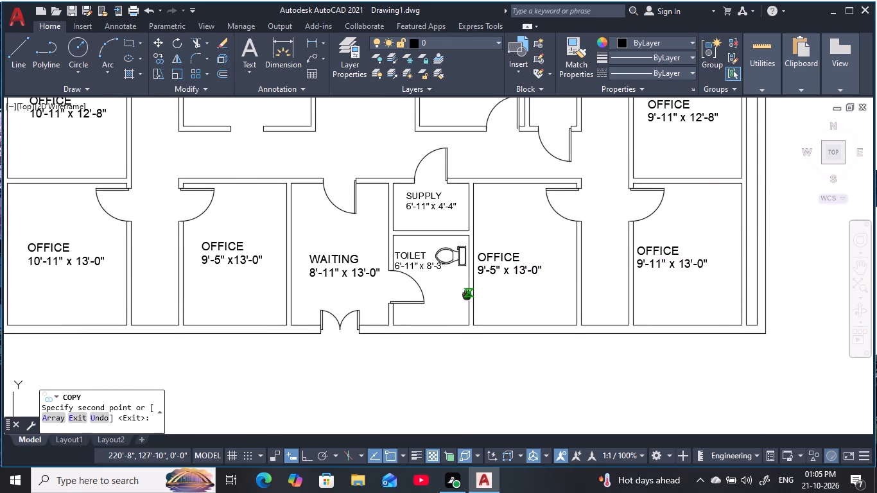
{"action": "middle_click_drag", "start_coordinate": [467, 289], "coordinate": [467, 209]}
{"action": "scroll", "coordinate": [453, 248], "scroll_direction": "up", "scroll_amount": 3}
{"action": "middle_click_drag", "start_coordinate": [467, 203], "coordinate": [475, 291]}
{"action": "scroll", "coordinate": [474, 291], "scroll_direction": "down", "scroll_amount": 1}
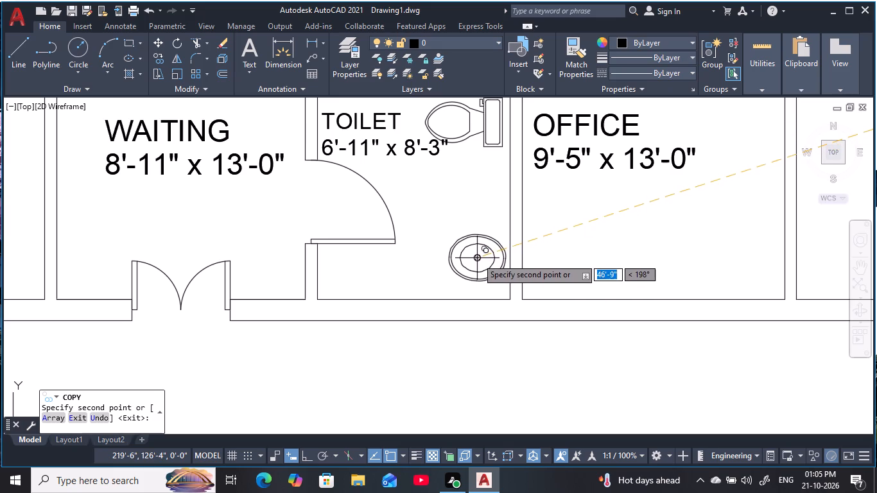
{"action": "left_click", "coordinate": [477, 258]}
{"action": "key", "text": "Escape"}
{"action": "key", "text": "Escape"}
{"action": "key", "text": "Escape"}
Rotate the sink in the 6'-11" x 8'-3" TOILET room by 90°.
{"action": "left_click", "coordinate": [483, 261]}
{"action": "key", "text": "r"}
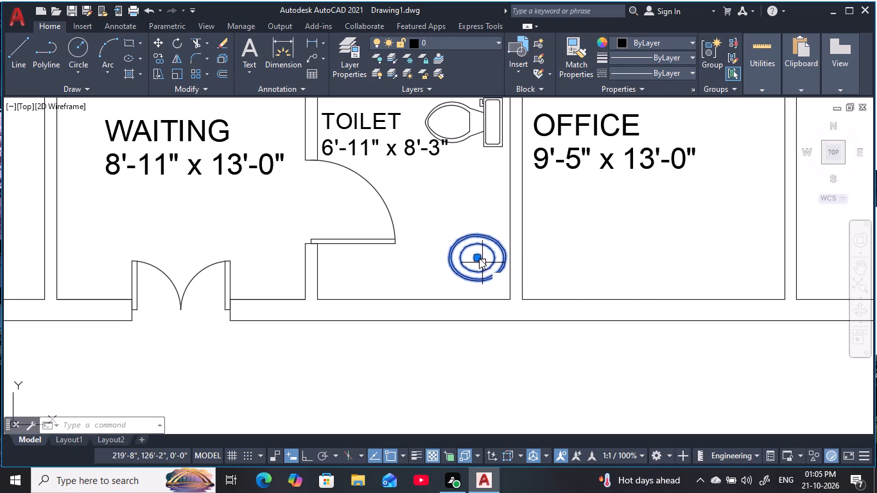
{"action": "type", "text": "O"}
{"action": "key", "text": "space"}
{"action": "left_click", "coordinate": [483, 259]}
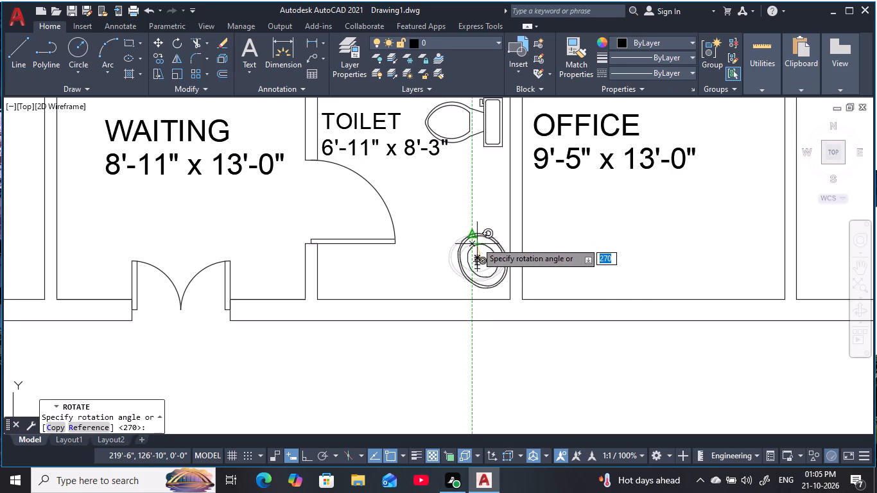
{"action": "left_click", "coordinate": [476, 190]}
{"action": "key", "text": "Escape"}
{"action": "key", "text": "Escape"}
{"action": "key", "text": "Escape"}
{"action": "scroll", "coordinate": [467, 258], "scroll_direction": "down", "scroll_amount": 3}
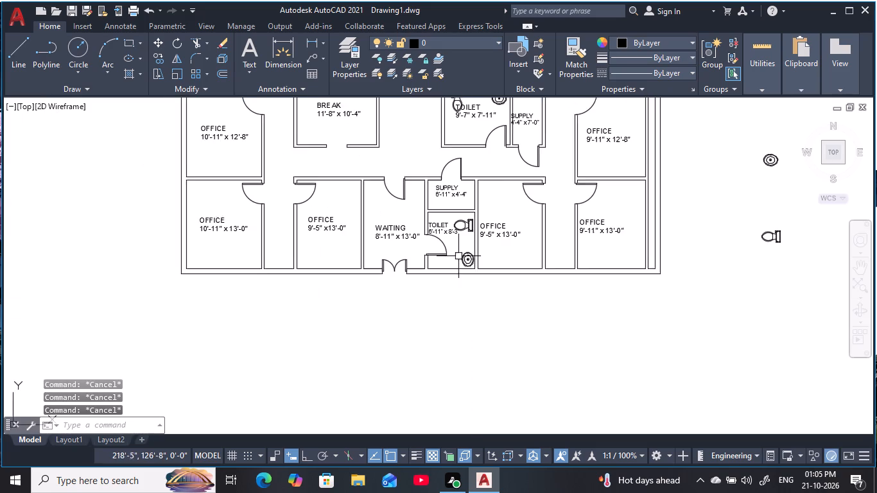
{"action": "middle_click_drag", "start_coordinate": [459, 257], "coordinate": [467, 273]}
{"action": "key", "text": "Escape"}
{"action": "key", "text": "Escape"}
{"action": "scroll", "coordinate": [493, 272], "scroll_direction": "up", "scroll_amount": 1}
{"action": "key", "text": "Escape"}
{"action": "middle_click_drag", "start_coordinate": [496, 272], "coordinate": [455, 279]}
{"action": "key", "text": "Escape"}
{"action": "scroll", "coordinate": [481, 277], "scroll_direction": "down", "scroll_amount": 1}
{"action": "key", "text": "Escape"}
Erase the spare sink and toilet blocks outside the plan's right-hand wall.
{"action": "middle_click_drag", "start_coordinate": [634, 241], "coordinate": [578, 260]}
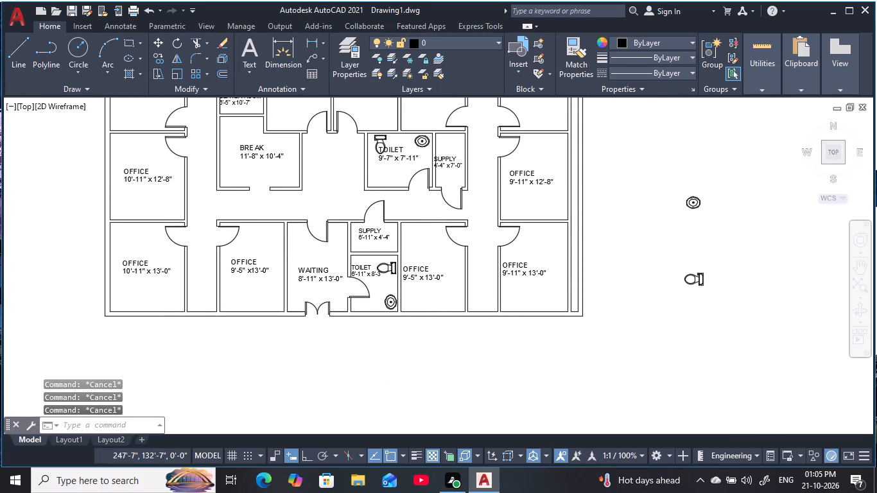
{"action": "key", "text": "Escape"}
{"action": "left_click_drag", "start_coordinate": [751, 355], "coordinate": [743, 334]}
{"action": "left_click_drag", "start_coordinate": [648, 187], "coordinate": [645, 179]}
{"action": "key", "text": "e"}
{"action": "key", "text": "space"}
{"action": "scroll", "coordinate": [629, 203], "scroll_direction": "down", "scroll_amount": 2}
{"action": "middle_click_drag", "start_coordinate": [630, 216], "coordinate": [632, 228]}
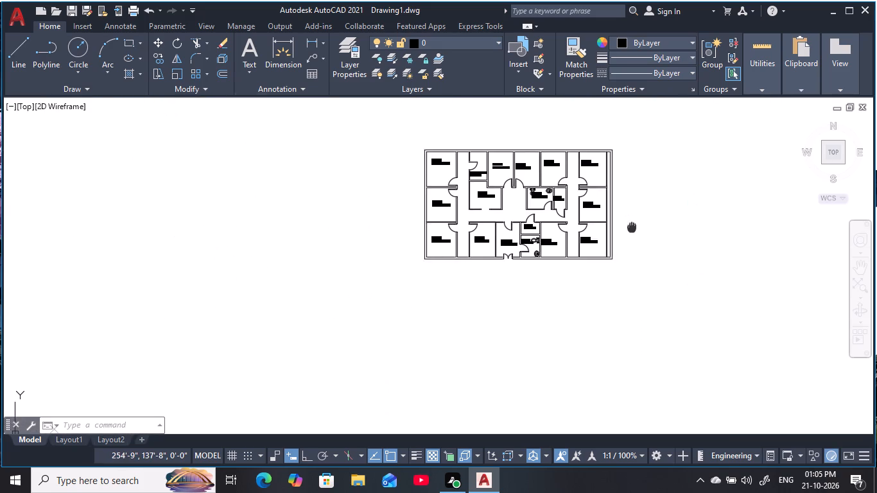
{"action": "middle_click_drag", "start_coordinate": [632, 228], "coordinate": [639, 250]}
{"action": "scroll", "coordinate": [619, 241], "scroll_direction": "up", "scroll_amount": 2}
{"action": "middle_click_drag", "start_coordinate": [603, 229], "coordinate": [645, 286]}
{"action": "key", "text": "Escape"}
{"action": "key", "text": "Escape"}
{"action": "key", "text": "Escape"}
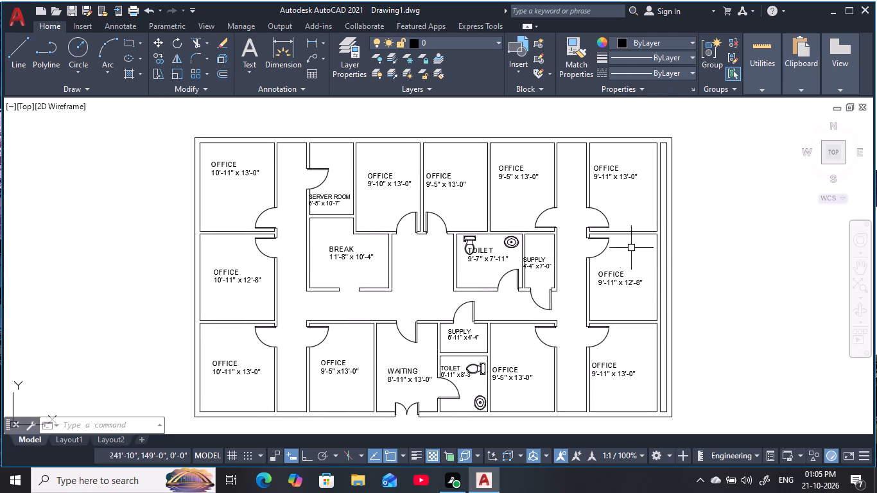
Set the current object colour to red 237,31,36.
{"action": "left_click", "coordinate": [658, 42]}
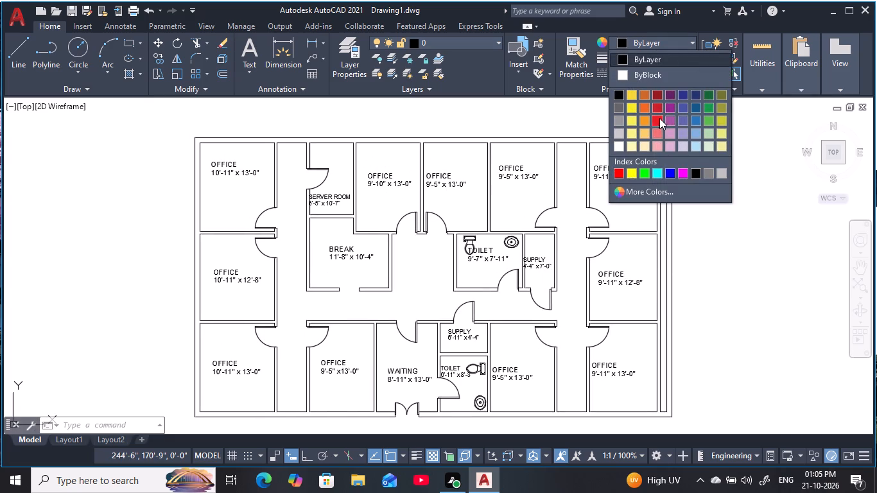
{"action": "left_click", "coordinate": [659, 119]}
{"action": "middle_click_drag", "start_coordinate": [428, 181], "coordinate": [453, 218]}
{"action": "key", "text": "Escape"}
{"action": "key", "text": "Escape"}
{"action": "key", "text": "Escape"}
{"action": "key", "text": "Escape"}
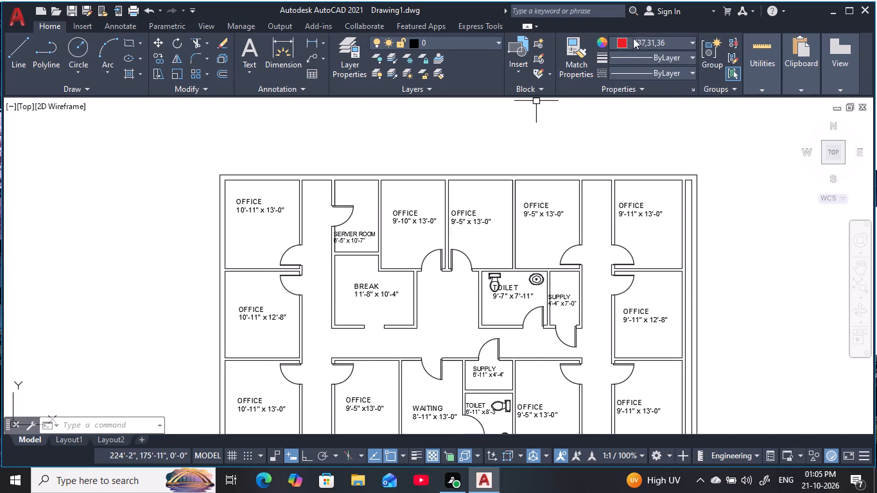
Set the current object colour to light red 242,113,114.
{"action": "left_click", "coordinate": [643, 36]}
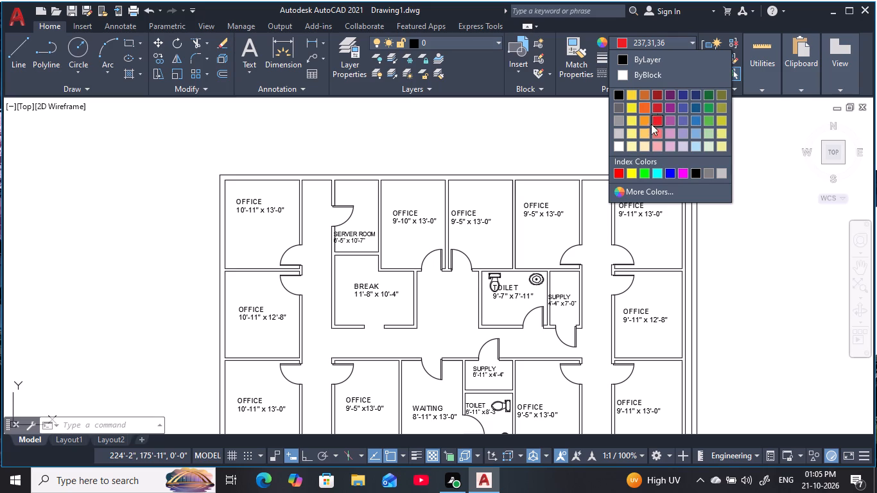
{"action": "left_click", "coordinate": [662, 137]}
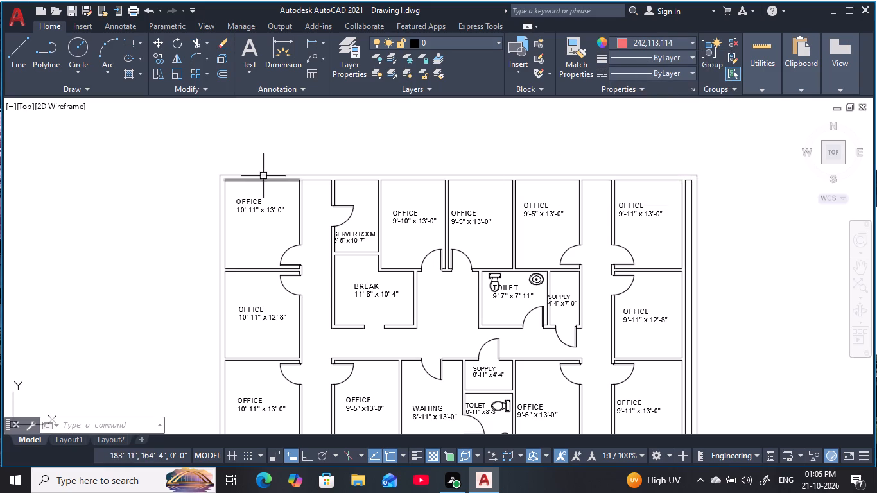
Add a horizontal linear dimension just above the plan, spanning the top outer wall from corner to corner.
{"action": "key", "text": "d"}
{"action": "type", "text": "LI"}
{"action": "key", "text": "space"}
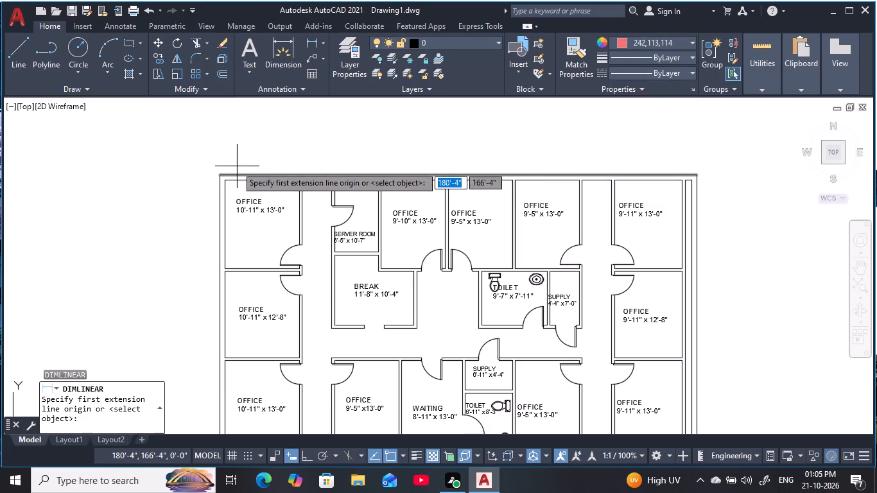
{"action": "left_click", "coordinate": [220, 176]}
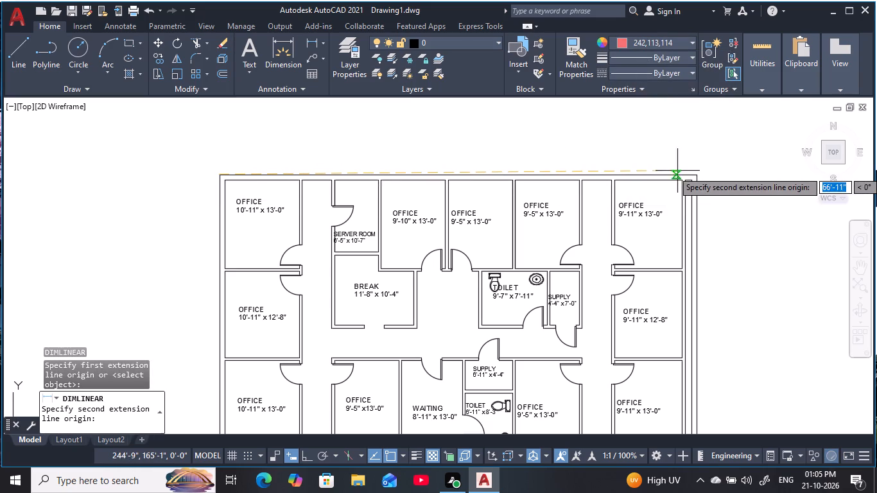
{"action": "left_click", "coordinate": [699, 177]}
{"action": "left_click", "coordinate": [701, 165]}
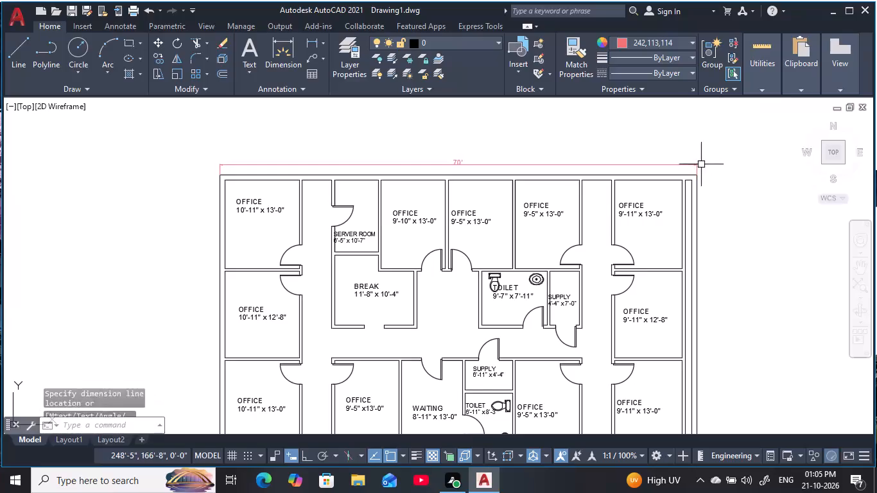
{"action": "middle_click_drag", "start_coordinate": [647, 225], "coordinate": [615, 198]}
{"action": "key", "text": "Escape"}
Add a vertical linear dimension outside the plan's left outer wall, from its top corner to its bottom corner.
{"action": "key", "text": "space"}
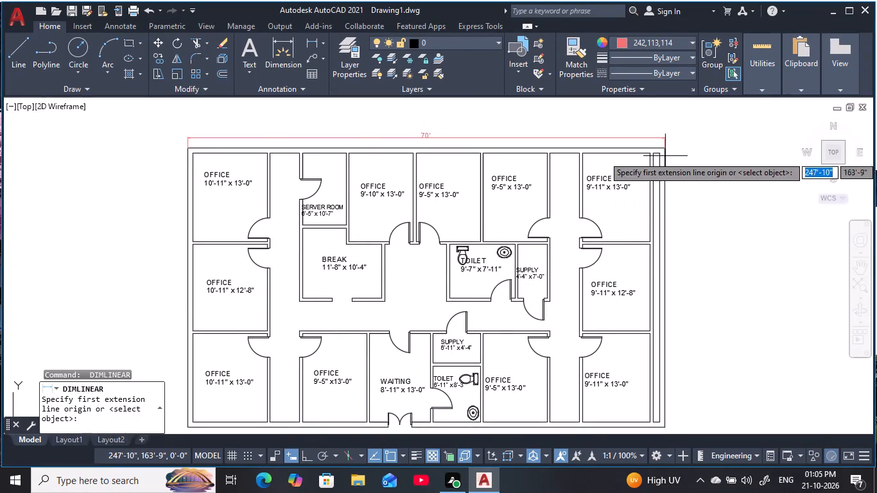
{"action": "scroll", "coordinate": [666, 155], "scroll_direction": "up", "scroll_amount": 1}
{"action": "middle_click_drag", "start_coordinate": [440, 189], "coordinate": [712, 147]}
{"action": "scroll", "coordinate": [681, 150], "scroll_direction": "down", "scroll_amount": 1}
{"action": "middle_click_drag", "start_coordinate": [609, 160], "coordinate": [328, 141]}
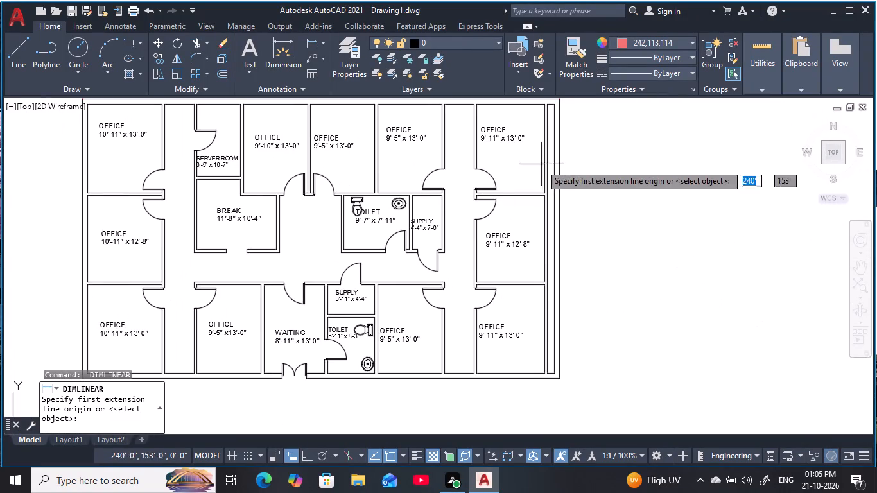
{"action": "middle_click_drag", "start_coordinate": [533, 128], "coordinate": [629, 152]}
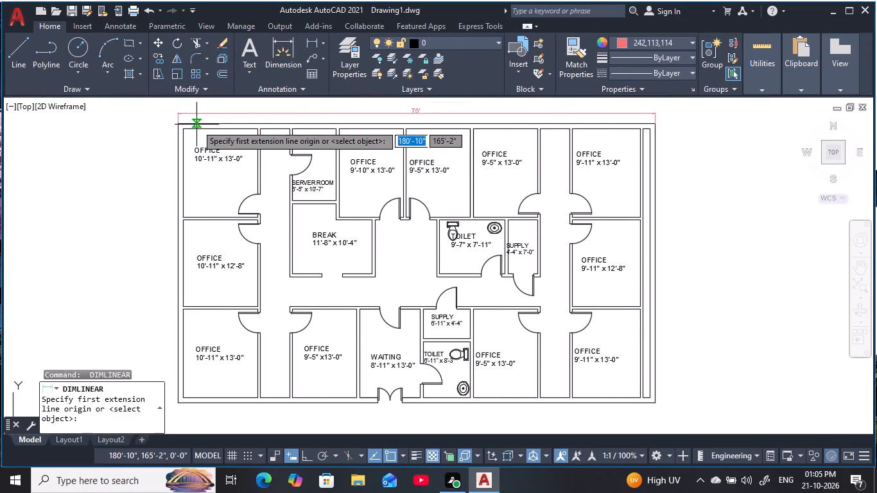
{"action": "left_click", "coordinate": [179, 126]}
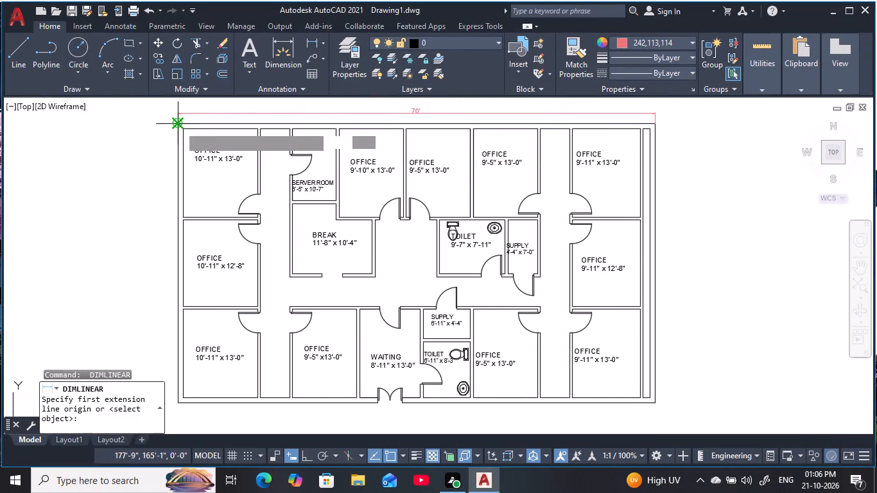
{"action": "middle_click_drag", "start_coordinate": [290, 251], "coordinate": [381, 151]}
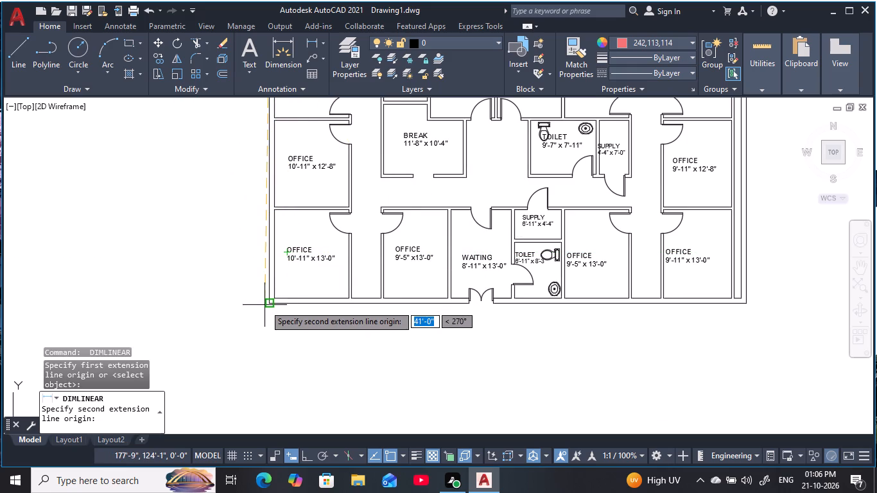
{"action": "left_click", "coordinate": [268, 306]}
{"action": "left_click", "coordinate": [252, 297]}
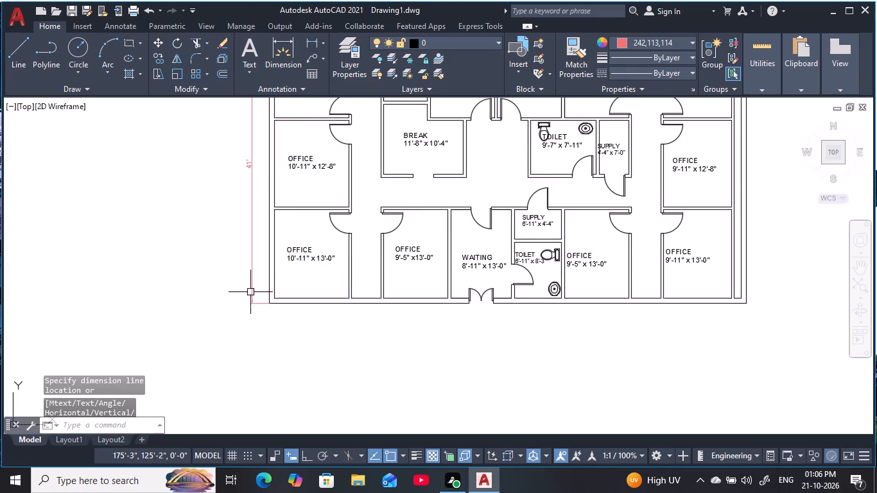
{"action": "middle_click_drag", "start_coordinate": [372, 155], "coordinate": [306, 252]}
{"action": "key", "text": "Escape"}
{"action": "key", "text": "Escape"}
{"action": "key", "text": "Escape"}
{"action": "middle_click_drag", "start_coordinate": [364, 193], "coordinate": [297, 193]}
{"action": "key", "text": "Escape"}
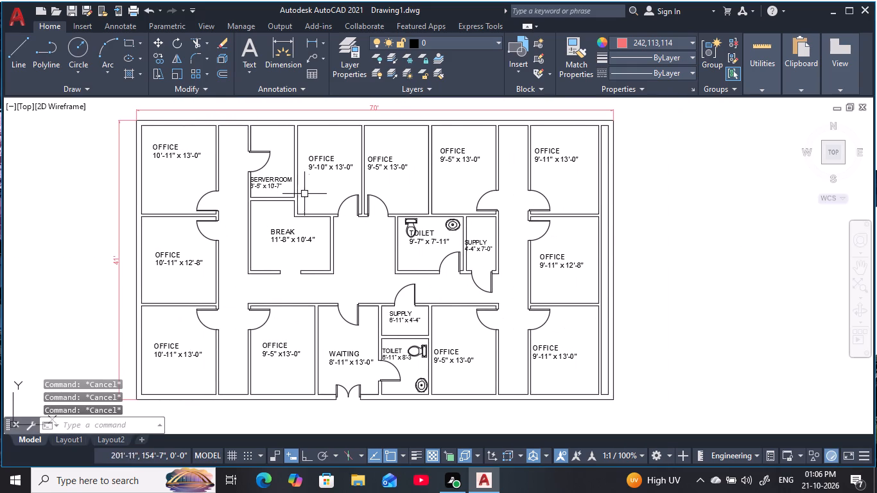
{"action": "key", "text": "Escape"}
{"action": "key", "text": "Escape"}
{"action": "key", "text": "Escape"}
{"action": "key", "text": "Escape"}
{"action": "key", "text": "Escape"}
{"action": "key", "text": "Escape"}
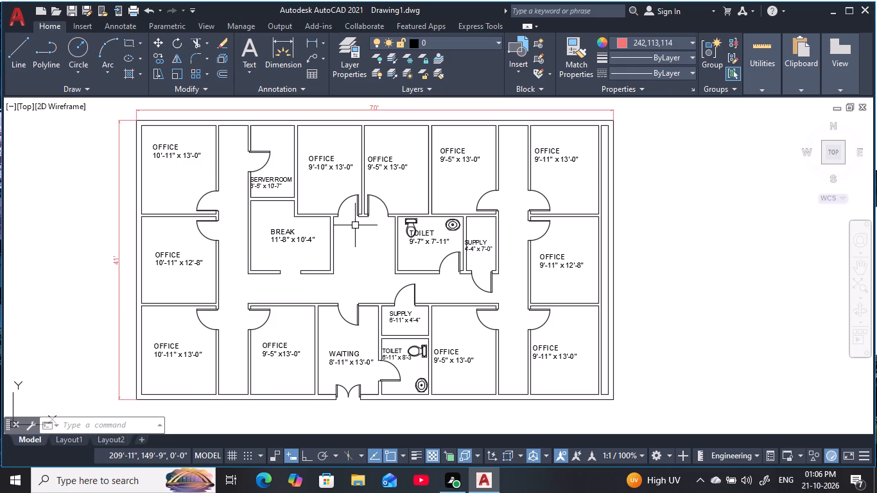
Move both lines of the SUPPLY 4'-4" x 7'-0" label about 4" to the right, away from the toilet-room wall.
{"action": "scroll", "coordinate": [458, 245], "scroll_direction": "up", "scroll_amount": 2}
{"action": "middle_click_drag", "start_coordinate": [460, 245], "coordinate": [400, 259]}
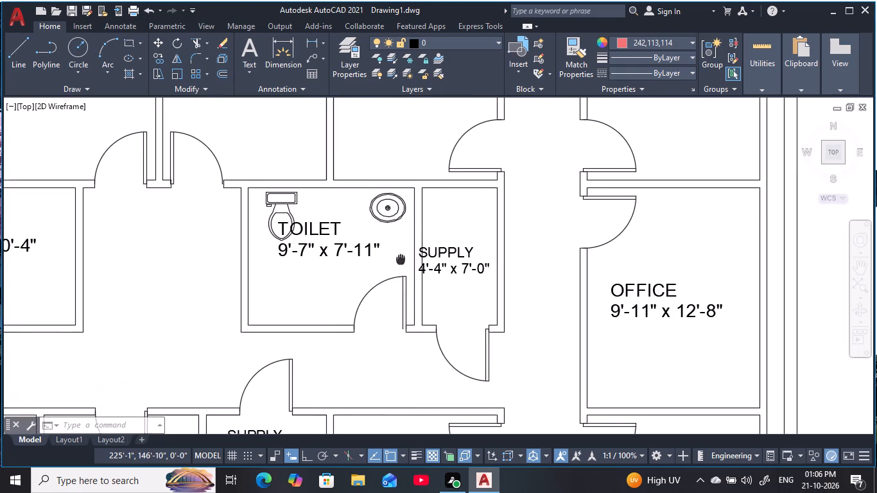
{"action": "key", "text": "Escape"}
{"action": "key", "text": "Escape"}
{"action": "scroll", "coordinate": [471, 247], "scroll_direction": "up", "scroll_amount": 2}
{"action": "middle_click_drag", "start_coordinate": [444, 238], "coordinate": [485, 230]}
{"action": "key", "text": "Escape"}
{"action": "left_click", "coordinate": [475, 255]}
{"action": "left_click", "coordinate": [468, 307]}
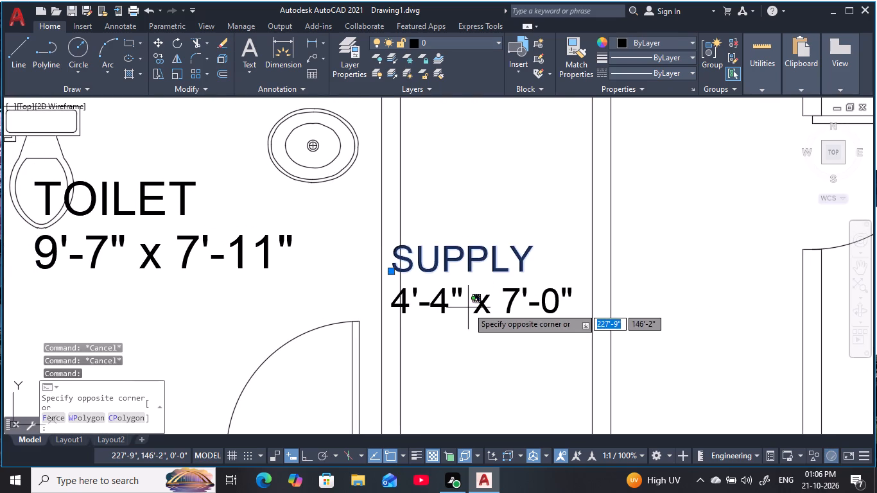
{"action": "left_click", "coordinate": [451, 301]}
{"action": "left_click", "coordinate": [431, 297]}
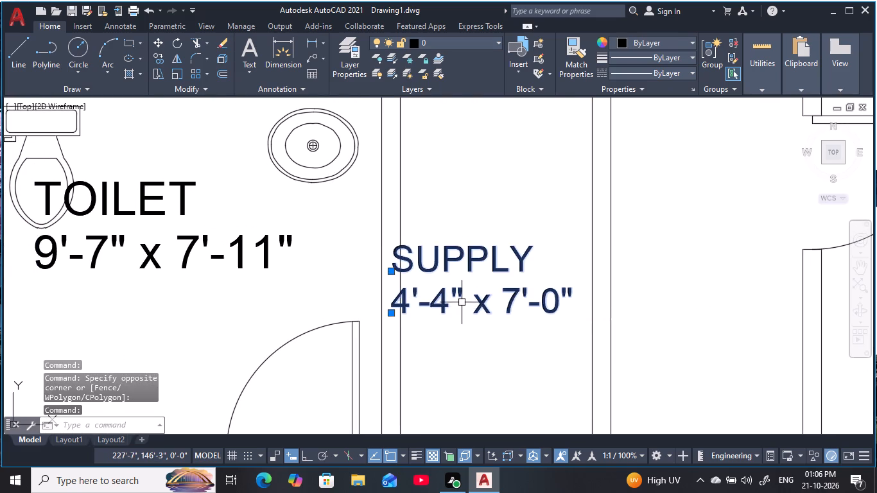
{"action": "key", "text": "m"}
{"action": "key", "text": "space"}
{"action": "left_click", "coordinate": [495, 299]}
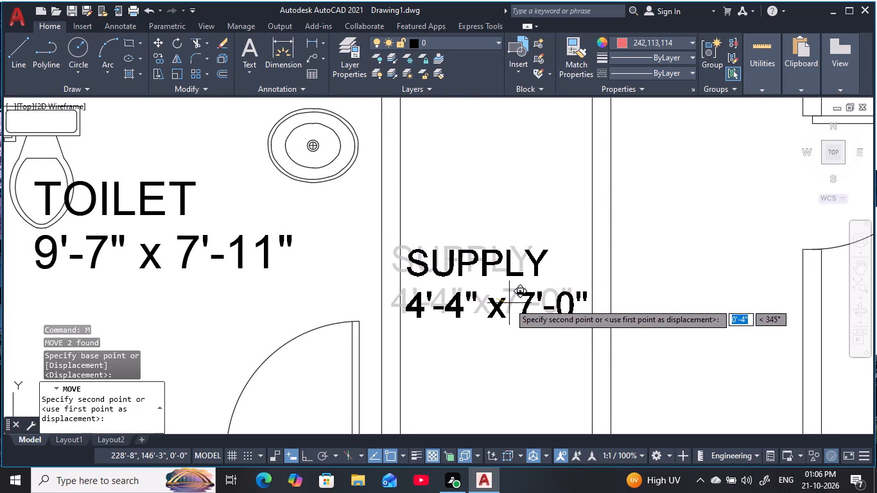
{"action": "left_click", "coordinate": [510, 303]}
{"action": "scroll", "coordinate": [505, 307], "scroll_direction": "down", "scroll_amount": 2}
{"action": "middle_click_drag", "start_coordinate": [503, 304], "coordinate": [514, 279]}
{"action": "key", "text": "Escape"}
{"action": "key", "text": "Escape"}
Examine the label and fixture placement in the supply and toilet rooms and across the whole floor plan.
{"action": "middle_click_drag", "start_coordinate": [467, 357], "coordinate": [516, 227]}
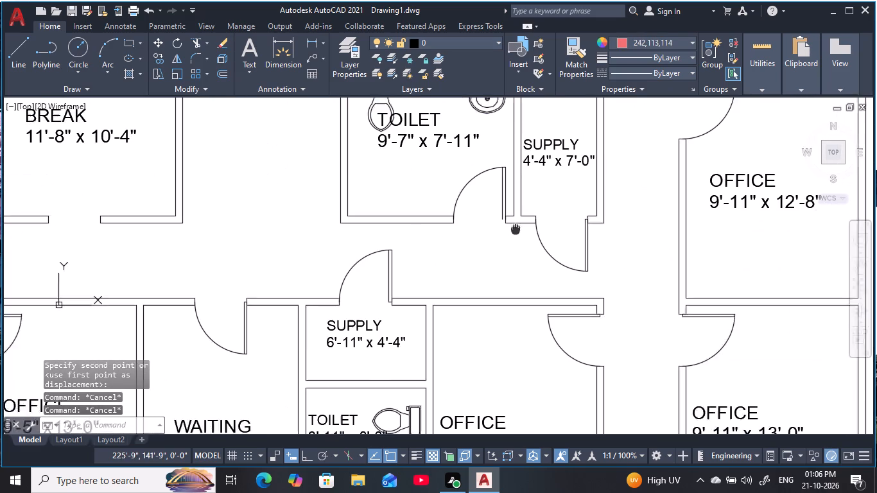
{"action": "middle_click_drag", "start_coordinate": [516, 227], "coordinate": [517, 222]}
{"action": "scroll", "coordinate": [503, 257], "scroll_direction": "down", "scroll_amount": 1}
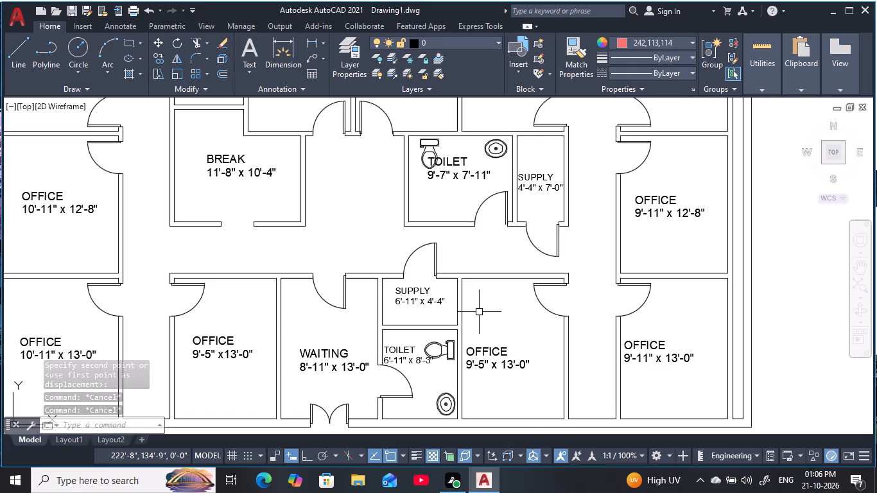
{"action": "middle_click_drag", "start_coordinate": [479, 313], "coordinate": [469, 261]}
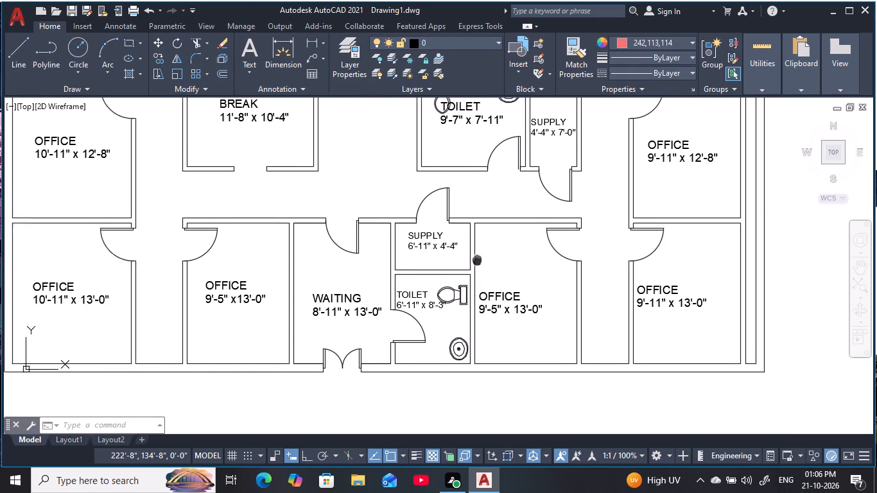
{"action": "middle_click_drag", "start_coordinate": [469, 261], "coordinate": [474, 261]}
{"action": "scroll", "coordinate": [344, 211], "scroll_direction": "down", "scroll_amount": 1}
{"action": "middle_click_drag", "start_coordinate": [345, 206], "coordinate": [401, 289]}
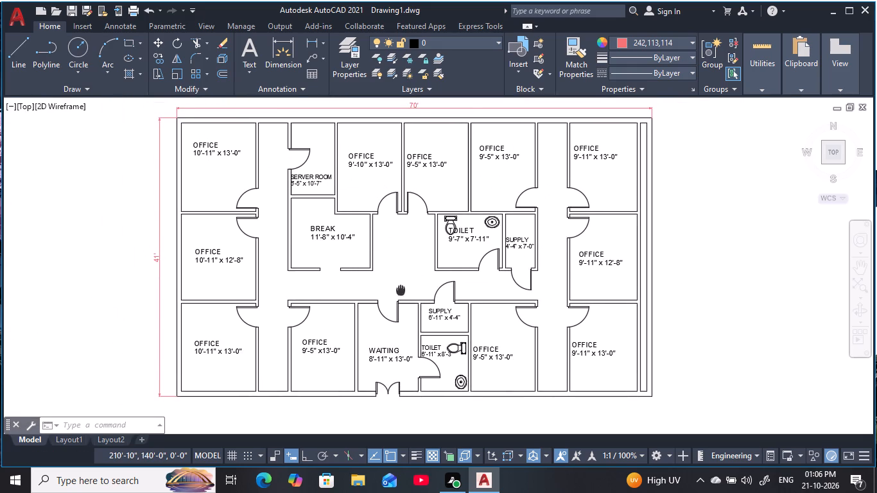
{"action": "middle_click_drag", "start_coordinate": [401, 289], "coordinate": [405, 297]}
{"action": "key", "text": "Escape"}
{"action": "key", "text": "Escape"}
{"action": "key", "text": "Escape"}
{"action": "key", "text": "Escape"}
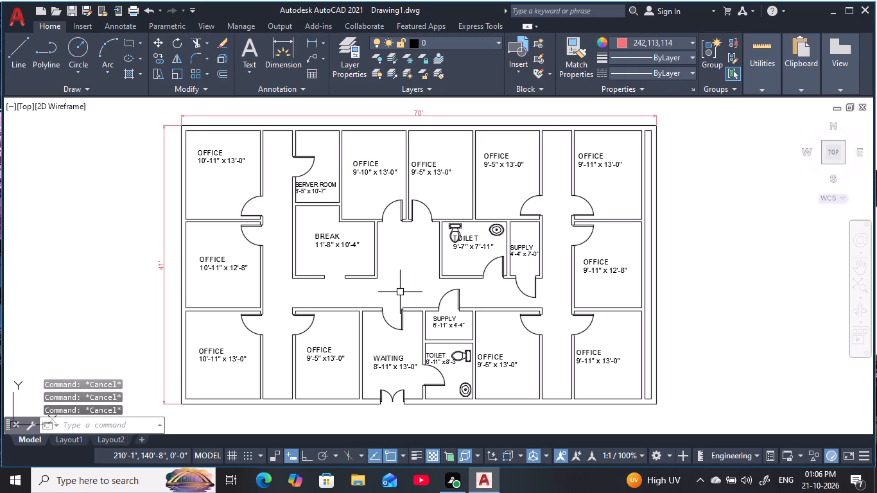
{"action": "key", "text": "Escape"}
{"action": "scroll", "coordinate": [403, 282], "scroll_direction": "up", "scroll_amount": 1}
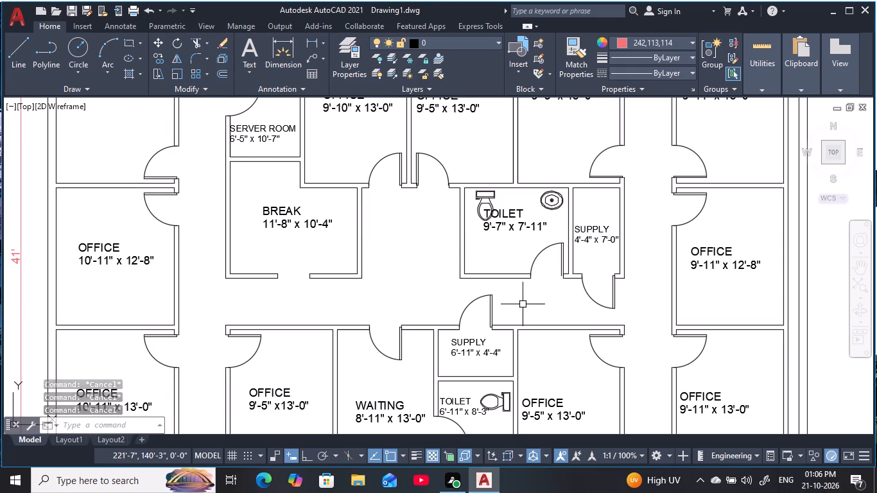
{"action": "scroll", "coordinate": [523, 304], "scroll_direction": "down", "scroll_amount": 1}
{"action": "middle_click_drag", "start_coordinate": [520, 302], "coordinate": [537, 277]}
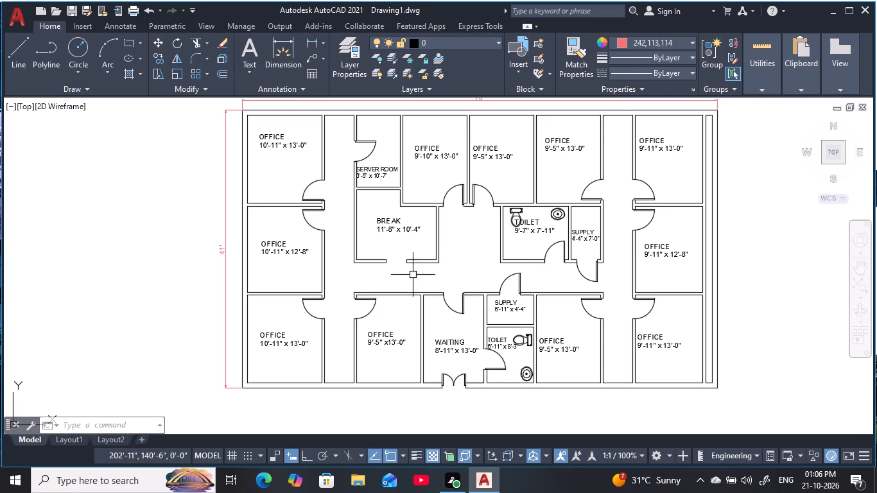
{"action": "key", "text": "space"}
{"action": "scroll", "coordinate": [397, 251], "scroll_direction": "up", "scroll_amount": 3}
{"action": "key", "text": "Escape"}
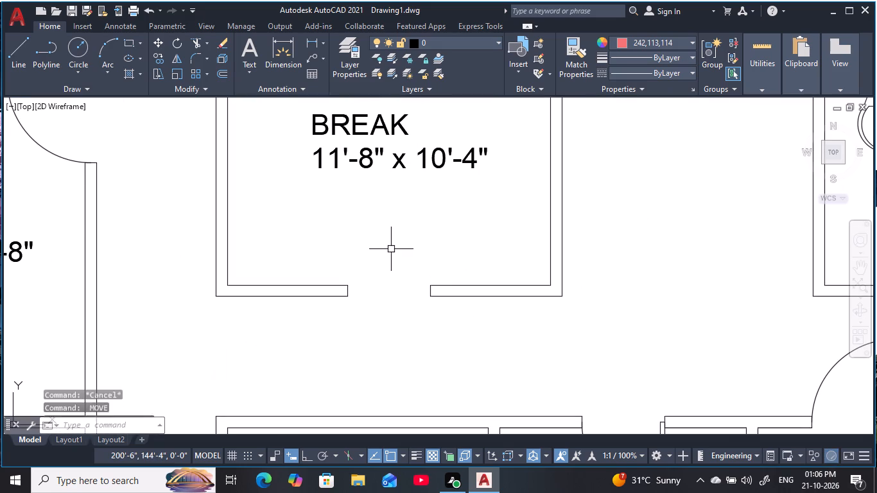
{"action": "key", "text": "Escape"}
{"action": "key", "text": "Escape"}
Draw two 3' lines across the opening in the BREAK room's bottom wall, one along the inner face and one along the outer face.
{"action": "key", "text": "l"}
{"action": "key", "text": "space"}
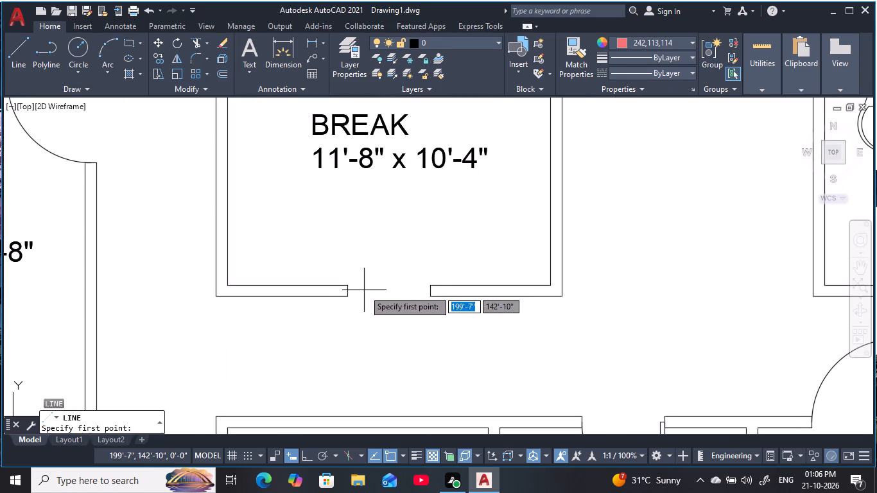
{"action": "left_click", "coordinate": [347, 286]}
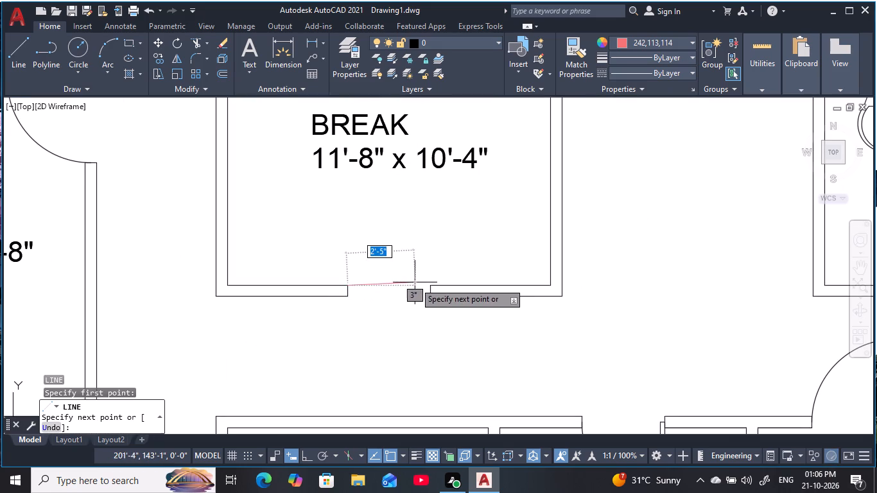
{"action": "left_click", "coordinate": [430, 287]}
{"action": "key", "text": "Escape"}
{"action": "key", "text": "Escape"}
{"action": "key", "text": "Escape"}
{"action": "key", "text": "space"}
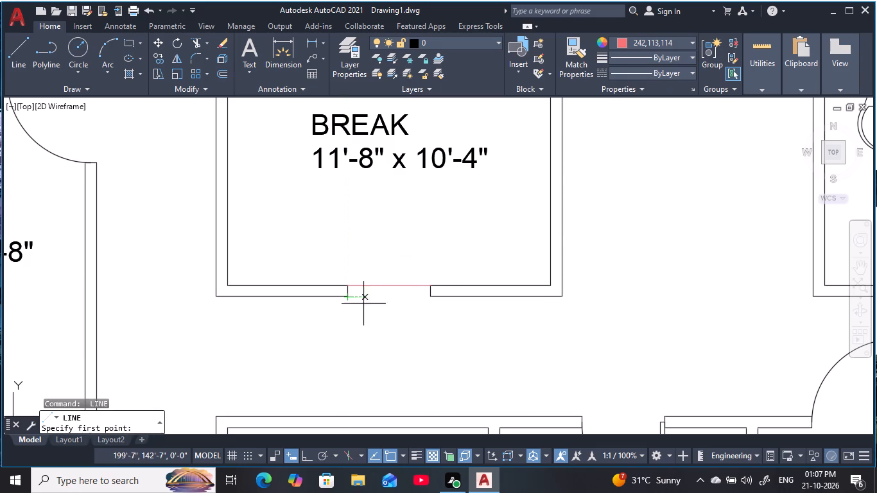
{"action": "left_click", "coordinate": [345, 298]}
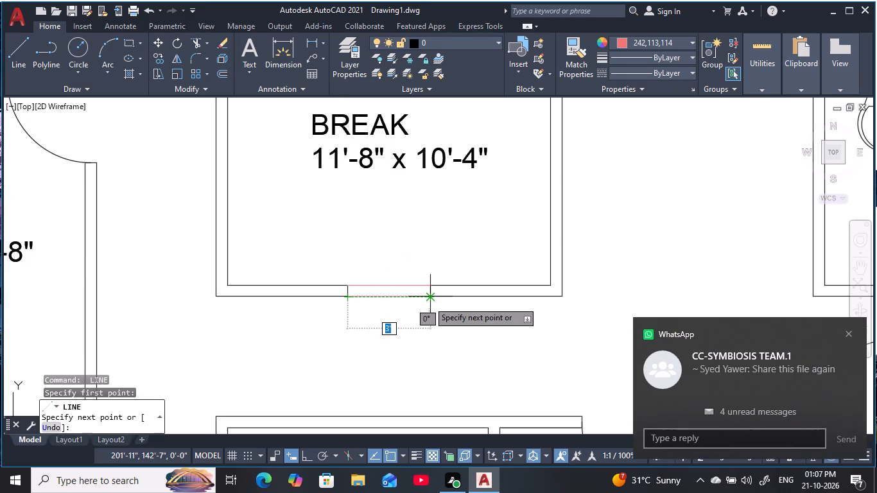
{"action": "left_click", "coordinate": [428, 301]}
{"action": "key", "text": "Escape"}
{"action": "key", "text": "Escape"}
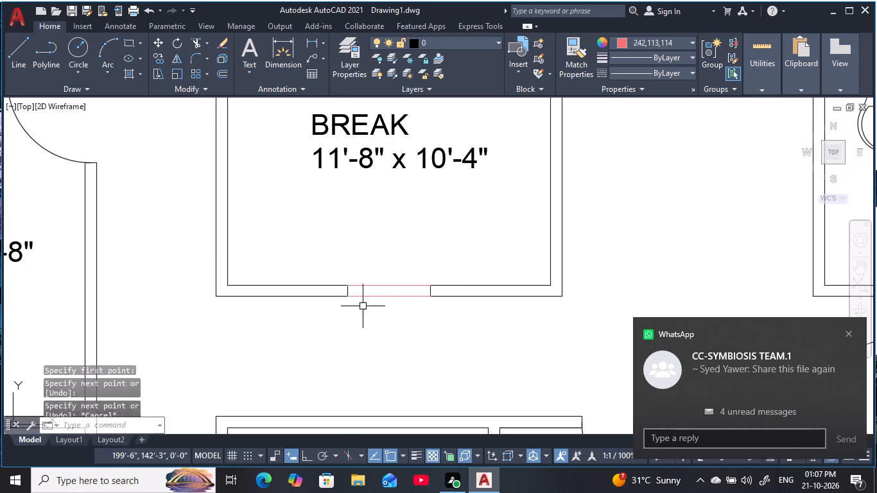
{"action": "key", "text": "Escape"}
{"action": "key", "text": "Escape"}
{"action": "key", "text": "Escape"}
{"action": "key", "text": "Escape"}
Draw a 3' line across the BREAK room opening, midway between the two wall-face lines.
{"action": "key", "text": "space"}
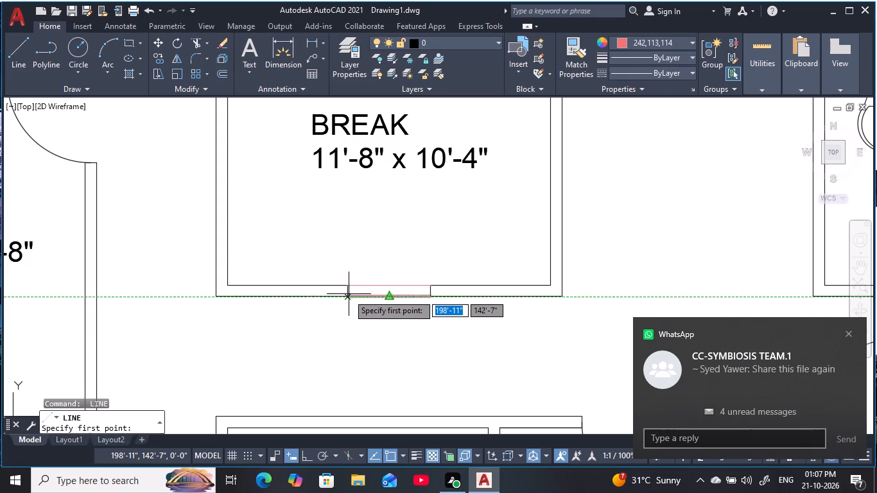
{"action": "left_click", "coordinate": [348, 293]}
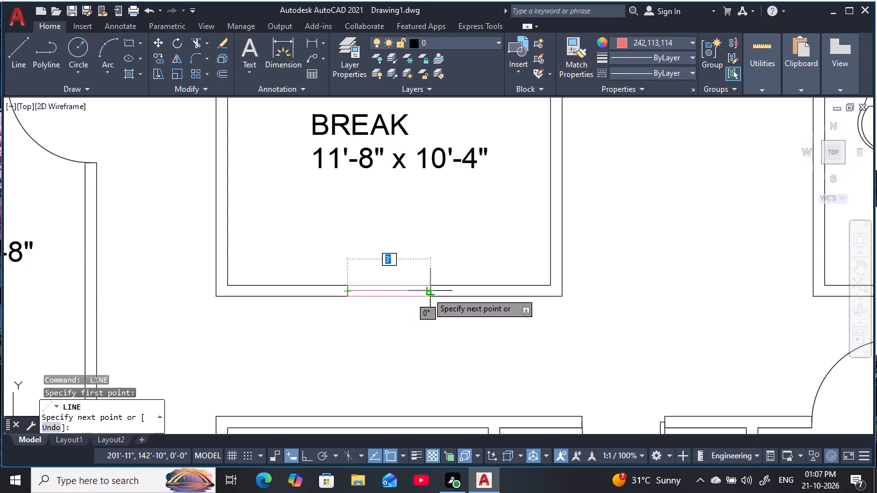
{"action": "left_click", "coordinate": [427, 292]}
{"action": "key", "text": "Escape"}
{"action": "key", "text": "Escape"}
{"action": "scroll", "coordinate": [455, 322], "scroll_direction": "down", "scroll_amount": 2}
{"action": "middle_click_drag", "start_coordinate": [458, 323], "coordinate": [396, 259]}
{"action": "scroll", "coordinate": [400, 251], "scroll_direction": "down", "scroll_amount": 1}
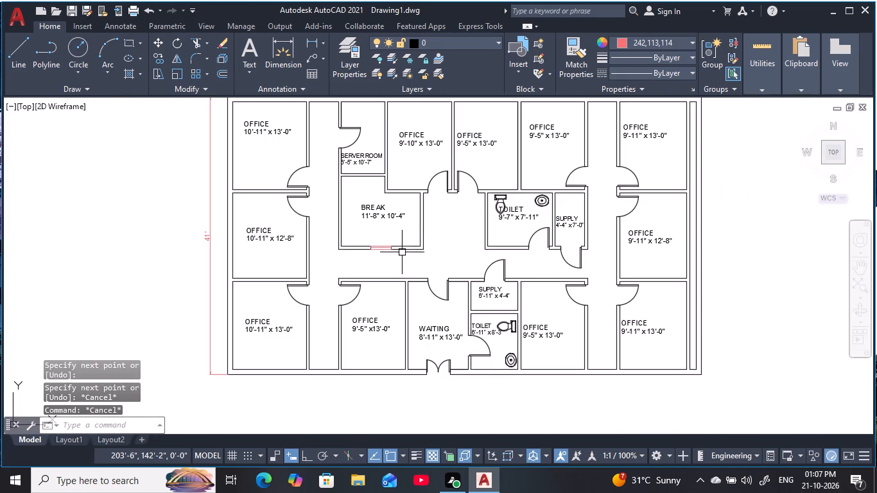
Examine the whole floor plan, including the outer dimensions and the BREAK room opening.
{"action": "middle_click_drag", "start_coordinate": [408, 254], "coordinate": [374, 277]}
{"action": "scroll", "coordinate": [376, 273], "scroll_direction": "down", "scroll_amount": 1}
{"action": "key", "text": "Escape"}
{"action": "key", "text": "Escape"}
{"action": "key", "text": "Escape"}
{"action": "key", "text": "Escape"}
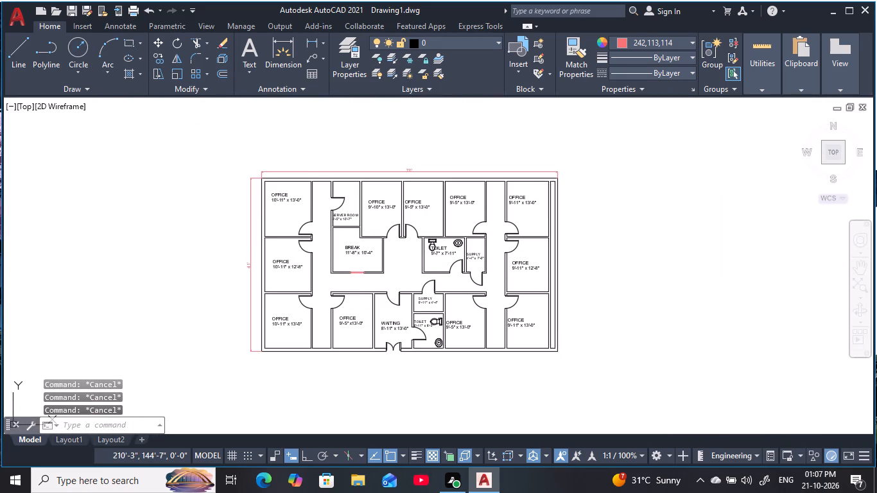
{"action": "key", "text": "Escape"}
{"action": "key", "text": "Escape"}
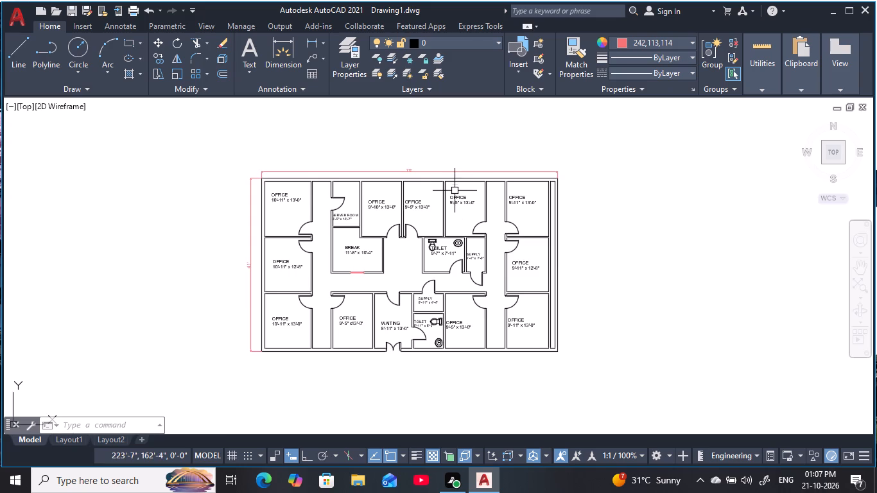
{"action": "scroll", "coordinate": [454, 191], "scroll_direction": "up", "scroll_amount": 1}
{"action": "middle_click_drag", "start_coordinate": [444, 190], "coordinate": [421, 146]}
{"action": "key", "text": "Escape"}
{"action": "key", "text": "Escape"}
{"action": "key", "text": "Escape"}
{"action": "key", "text": "Escape"}
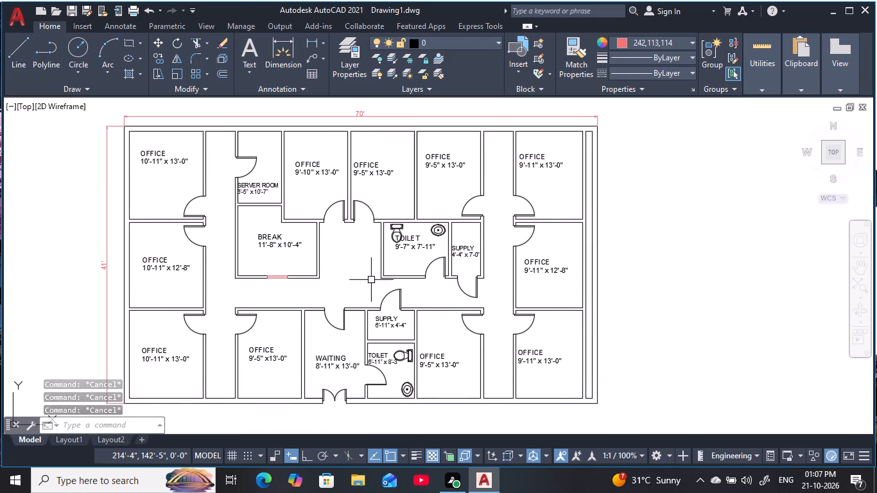
Query the LOGFILENAME system variable for the drawing's log file.
{"action": "key", "text": "l"}
{"action": "key", "text": "o"}
{"action": "key", "text": "g"}
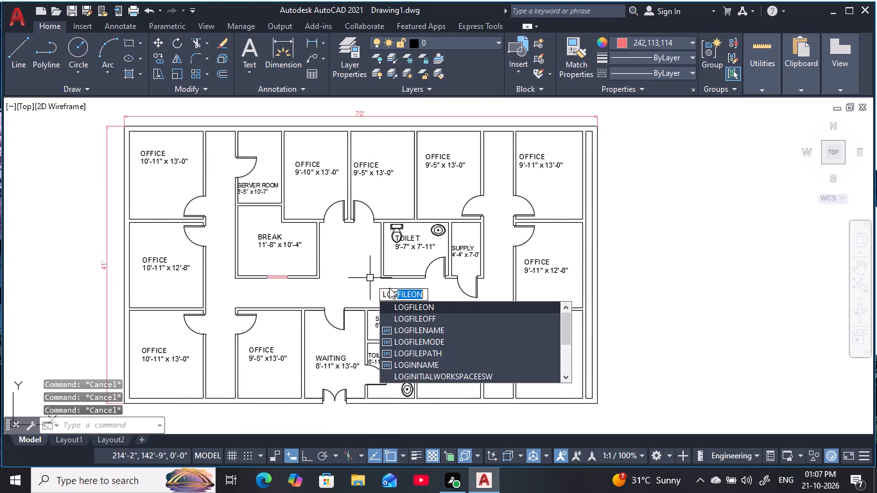
{"action": "left_click", "coordinate": [435, 327]}
{"action": "key", "text": "Return"}
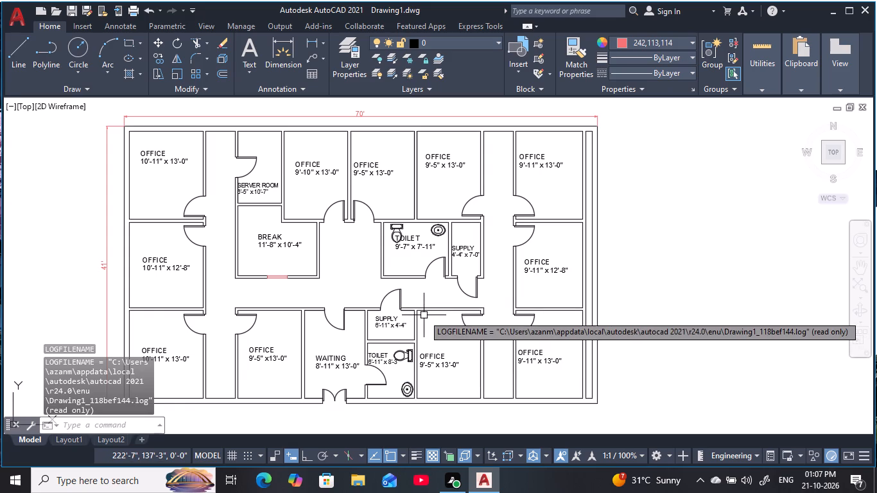
{"action": "key", "text": "Escape"}
{"action": "key", "text": "Escape"}
{"action": "key", "text": "Escape"}
{"action": "key", "text": "Escape"}
Turn off log file recording with the LOGFILEOFF command.
{"action": "middle_click_drag", "start_coordinate": [334, 286], "coordinate": [390, 285]}
{"action": "key", "text": "Escape"}
{"action": "key", "text": "Escape"}
{"action": "type", "text": "LO"}
{"action": "key", "text": "g"}
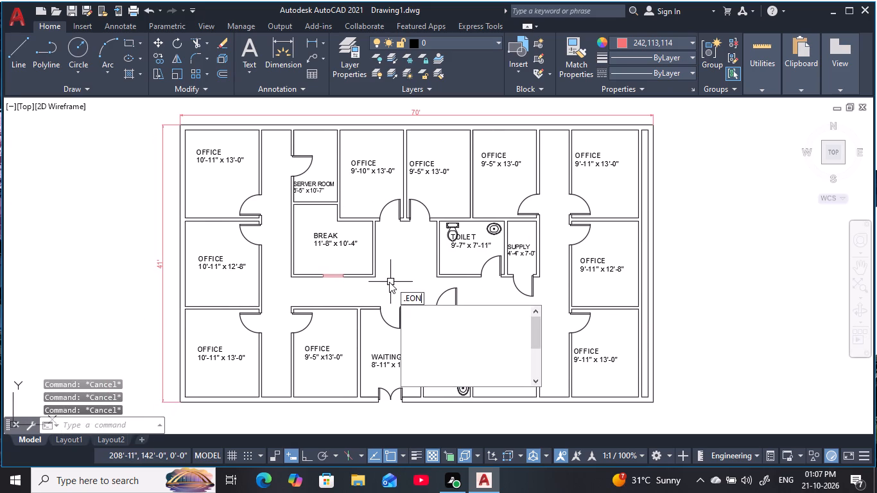
{"action": "left_click", "coordinate": [458, 322]}
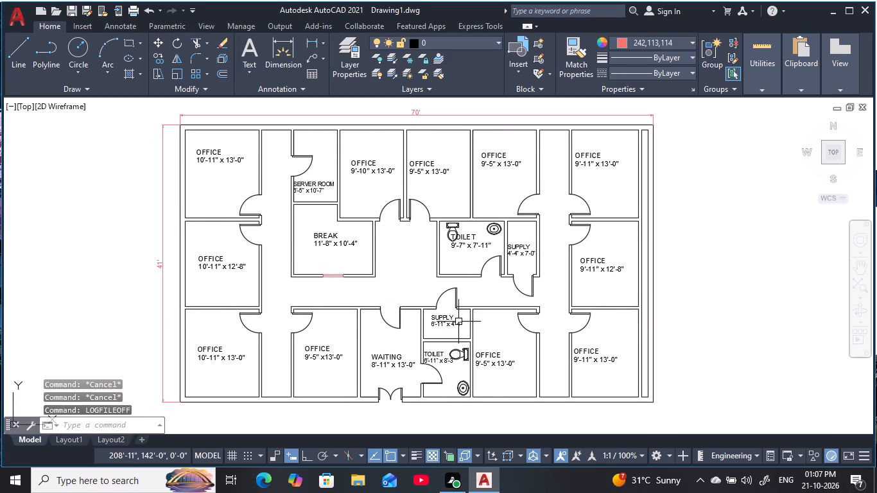
{"action": "key", "text": "Escape"}
{"action": "key", "text": "Escape"}
{"action": "key", "text": "Escape"}
{"action": "key", "text": "Escape"}
{"action": "key", "text": "Escape"}
{"action": "key", "text": "Escape"}
{"action": "key", "text": "Escape"}
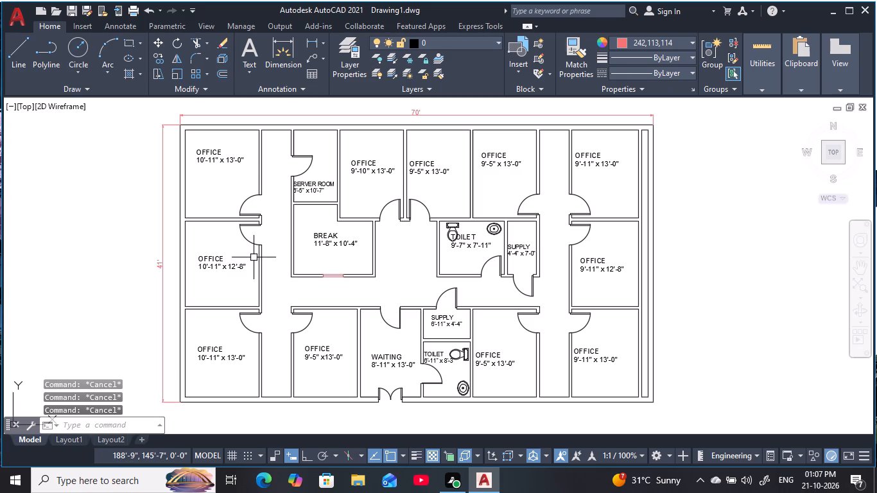
{"action": "key", "text": "Escape"}
{"action": "key", "text": "Escape"}
{"action": "key", "text": "Escape"}
{"action": "key", "text": "Escape"}
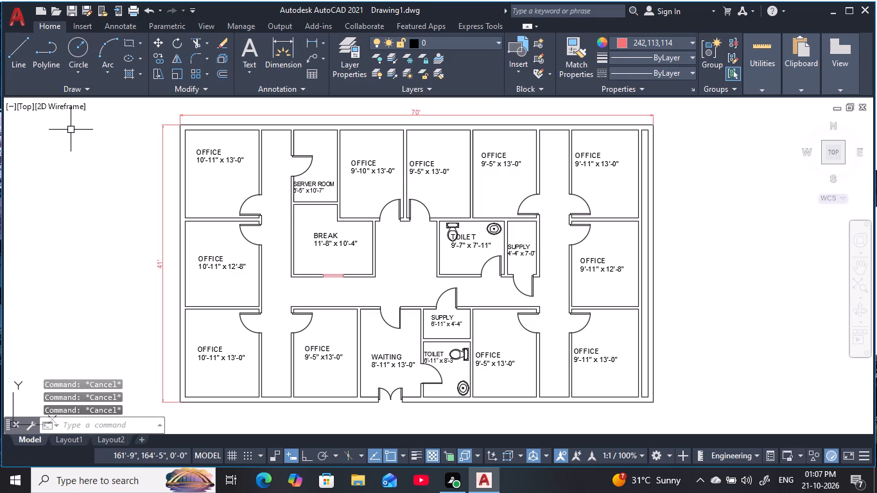
Start saving the drawing and clear the proposed file name.
{"action": "key", "text": "ctrl+s"}
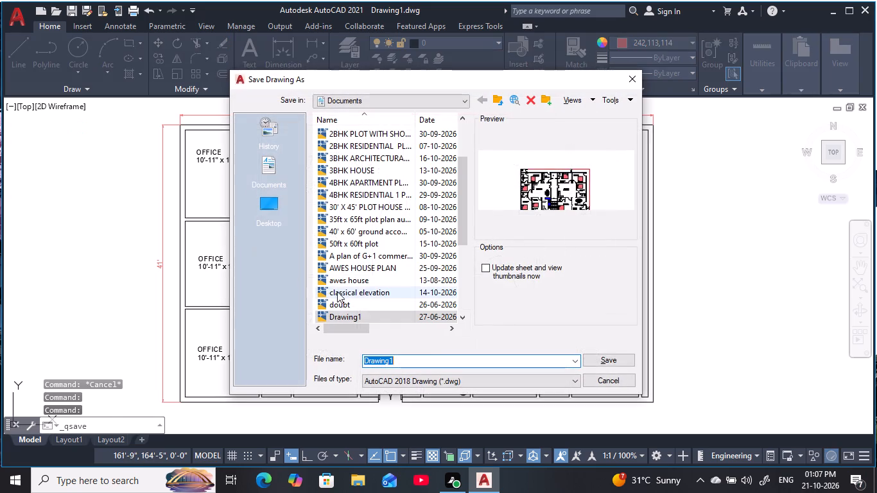
{"action": "key", "text": "BackSpace"}
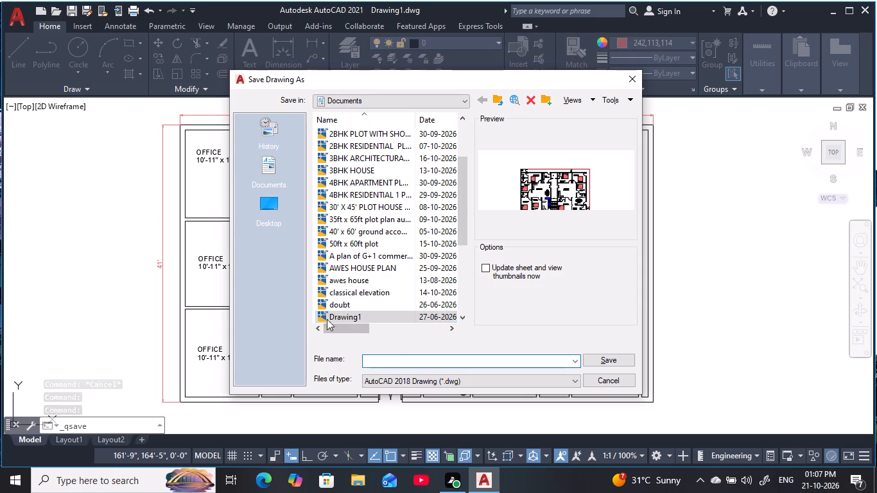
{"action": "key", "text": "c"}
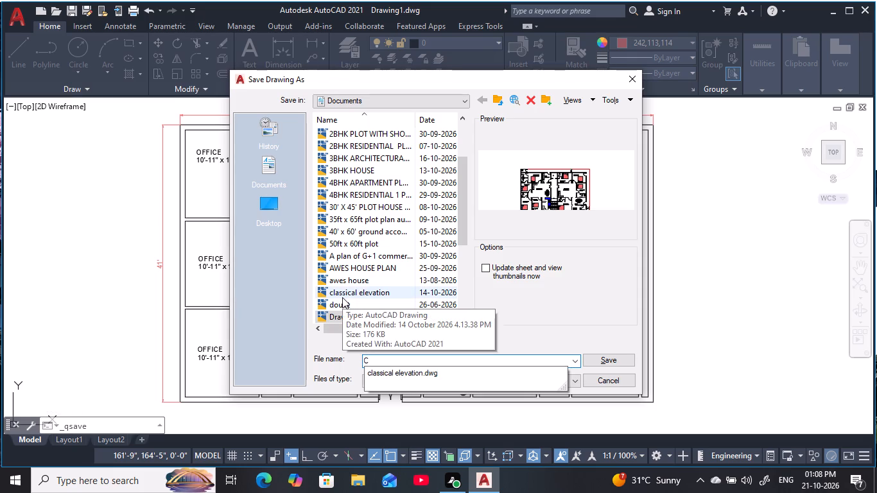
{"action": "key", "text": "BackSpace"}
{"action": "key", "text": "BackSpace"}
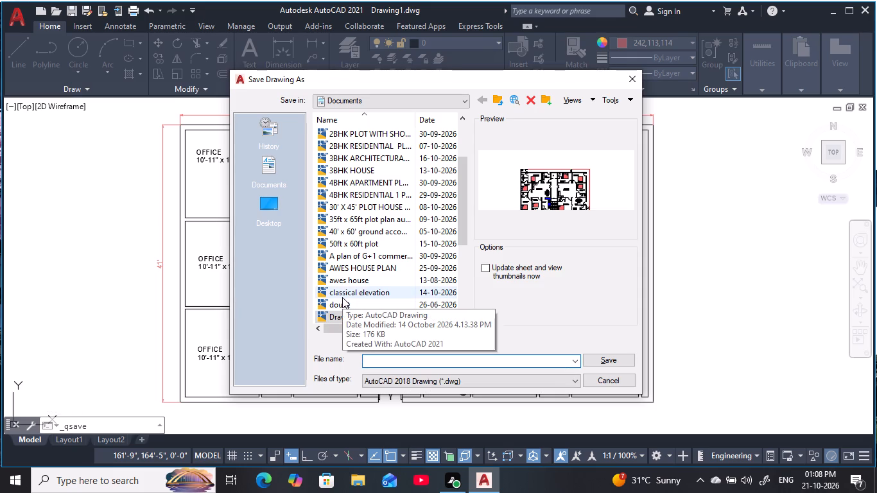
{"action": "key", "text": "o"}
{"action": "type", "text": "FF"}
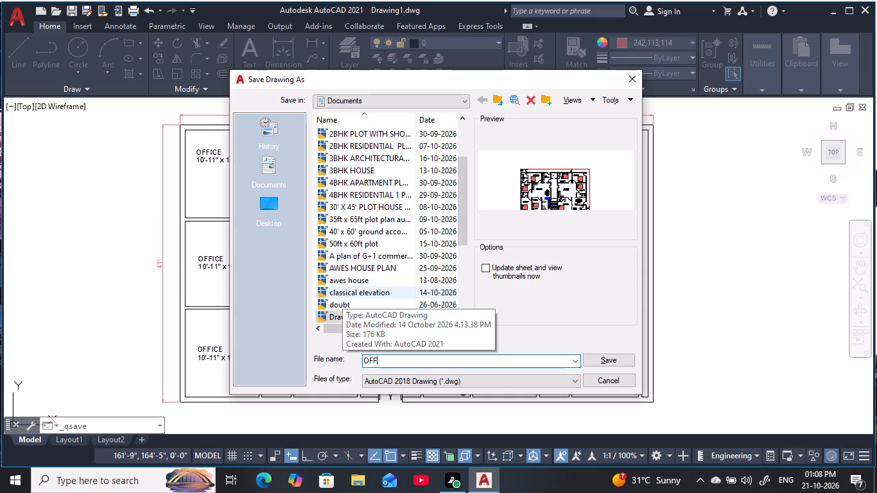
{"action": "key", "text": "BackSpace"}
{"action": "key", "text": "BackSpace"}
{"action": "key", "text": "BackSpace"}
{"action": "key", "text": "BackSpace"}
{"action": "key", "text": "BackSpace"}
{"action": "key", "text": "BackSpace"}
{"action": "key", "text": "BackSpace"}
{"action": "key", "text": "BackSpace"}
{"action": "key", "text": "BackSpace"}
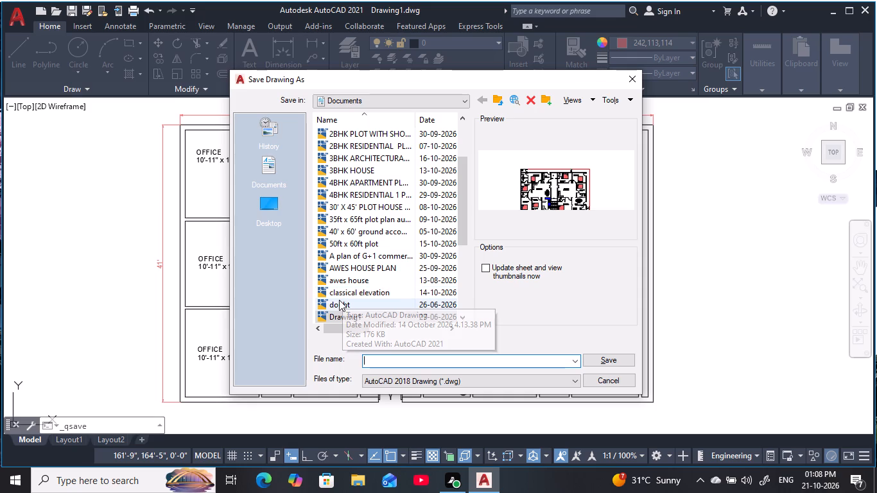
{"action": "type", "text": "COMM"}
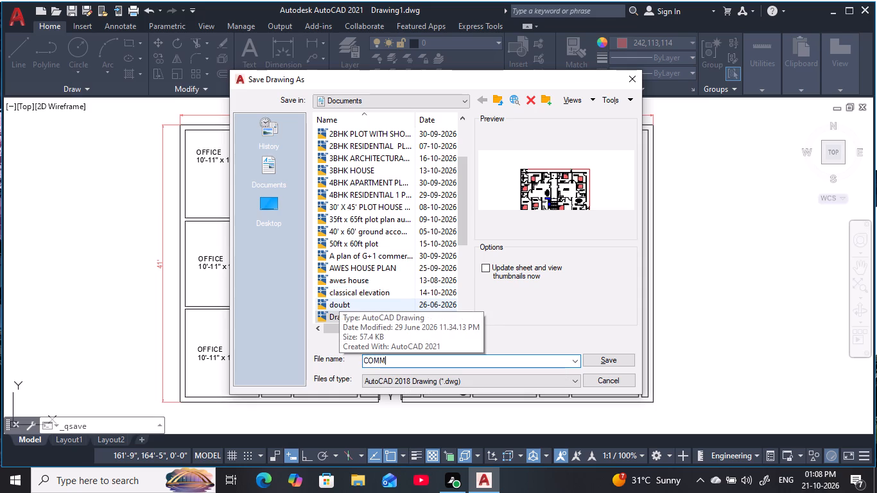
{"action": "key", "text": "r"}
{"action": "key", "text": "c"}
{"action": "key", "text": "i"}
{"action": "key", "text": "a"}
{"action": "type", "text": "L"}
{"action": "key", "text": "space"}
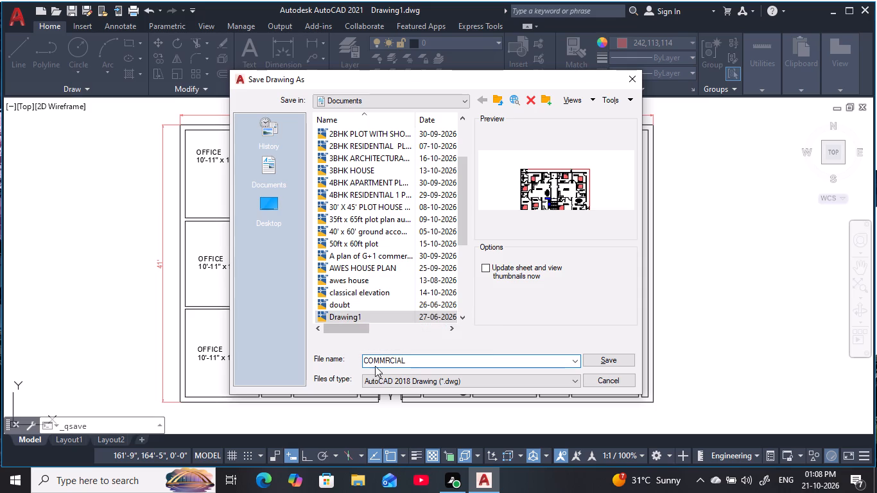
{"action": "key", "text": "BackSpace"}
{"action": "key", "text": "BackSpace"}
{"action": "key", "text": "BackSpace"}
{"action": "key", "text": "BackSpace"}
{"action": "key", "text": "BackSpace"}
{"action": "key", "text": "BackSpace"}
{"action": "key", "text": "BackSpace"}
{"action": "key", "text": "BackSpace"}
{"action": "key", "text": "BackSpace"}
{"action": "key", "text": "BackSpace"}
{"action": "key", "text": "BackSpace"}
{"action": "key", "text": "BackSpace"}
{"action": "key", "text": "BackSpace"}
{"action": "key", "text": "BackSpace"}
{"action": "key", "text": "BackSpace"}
Save the drawing in the Documents folder under the name "commercial office plan".
{"action": "key", "text": "c"}
{"action": "type", "text": "omm"}
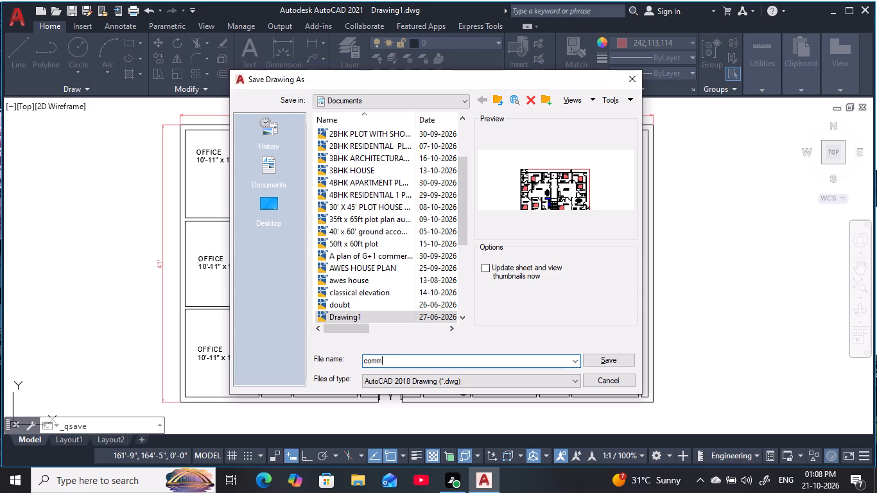
{"action": "type", "text": "erc"}
{"action": "key", "text": "i"}
{"action": "key", "text": "a"}
{"action": "type", "text": "l o"}
{"action": "type", "text": "ffi"}
{"action": "type", "text": "ce"}
{"action": "key", "text": "space"}
{"action": "type", "text": "pl"}
{"action": "key", "text": "a"}
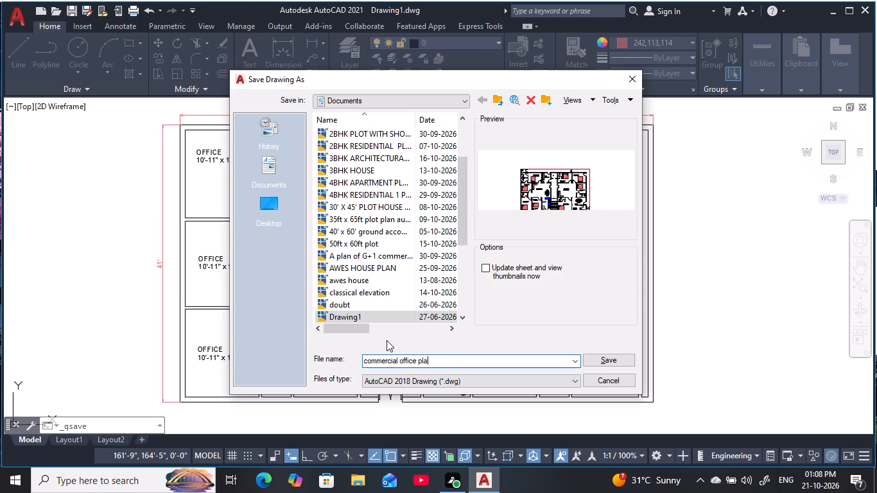
{"action": "key", "text": "n"}
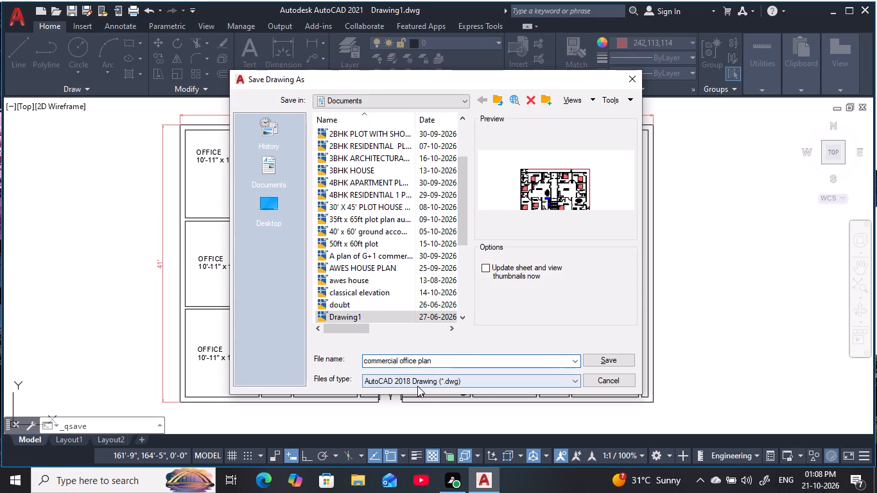
{"action": "left_click", "coordinate": [622, 364]}
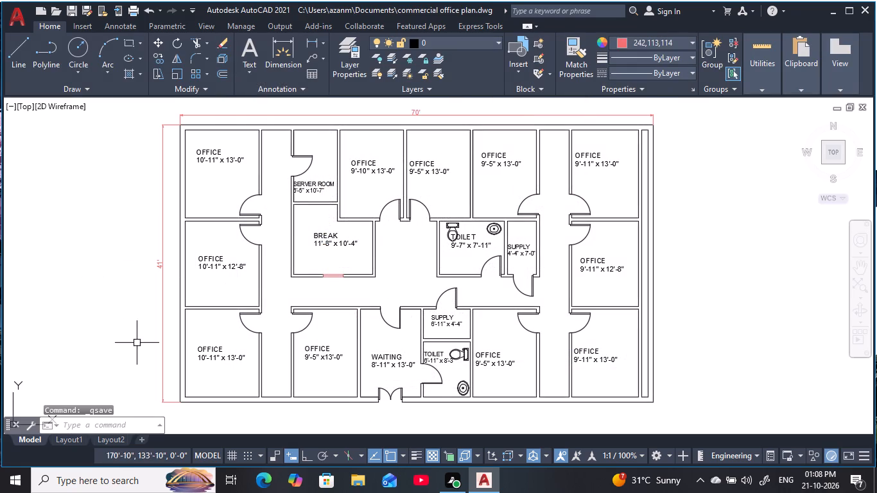
Start a plot of the model with the DWG To PDF.pc3 plotter on ISO A4 (210.00 x 297.00 MM) paper.
{"action": "left_click", "coordinate": [132, 15]}
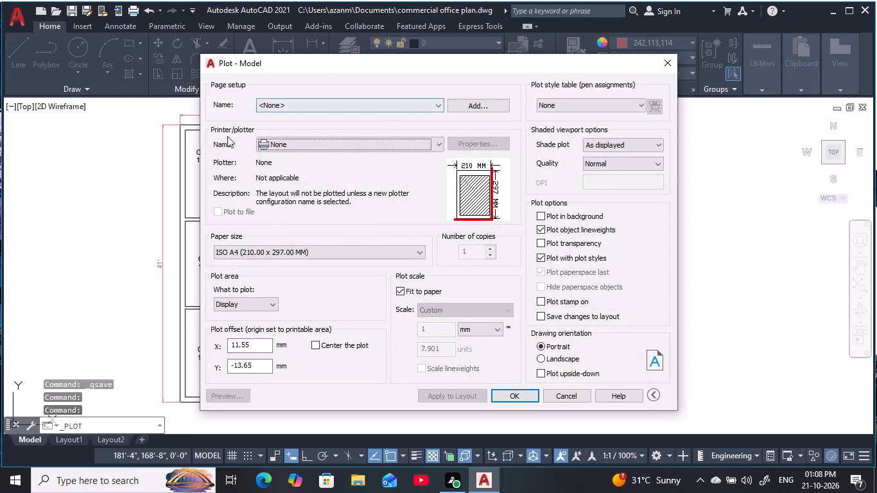
{"action": "left_click", "coordinate": [308, 144]}
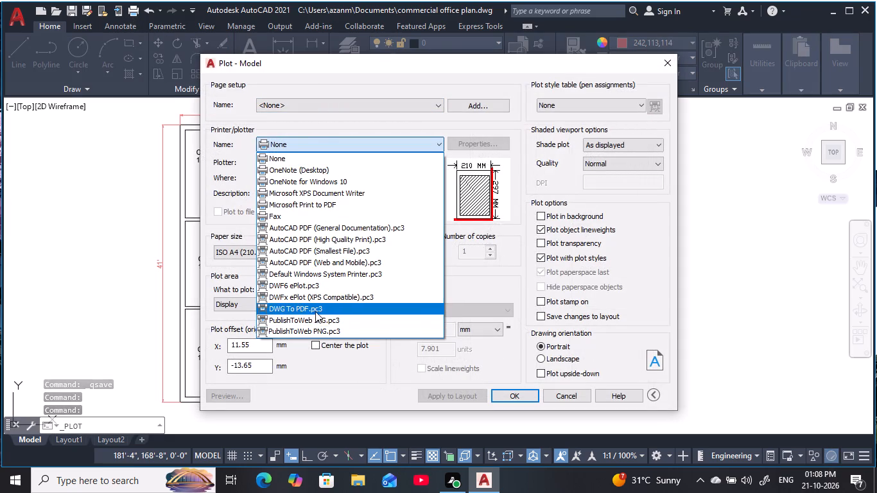
{"action": "left_click", "coordinate": [315, 311]}
{"action": "left_click", "coordinate": [290, 255]}
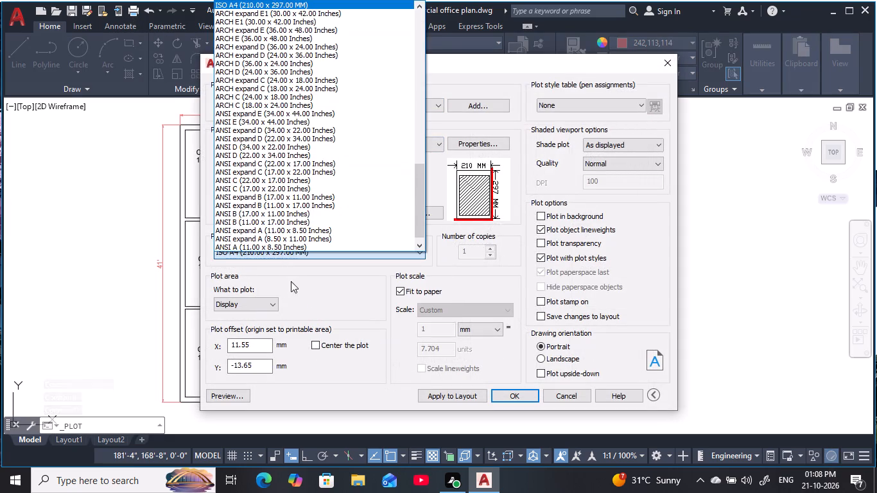
{"action": "left_click", "coordinate": [294, 284]}
Set the plot area to a window enclosing the whole floor plan with its outer 70' and 41' dimensions.
{"action": "left_click", "coordinate": [266, 306]}
{"action": "left_click", "coordinate": [256, 338]}
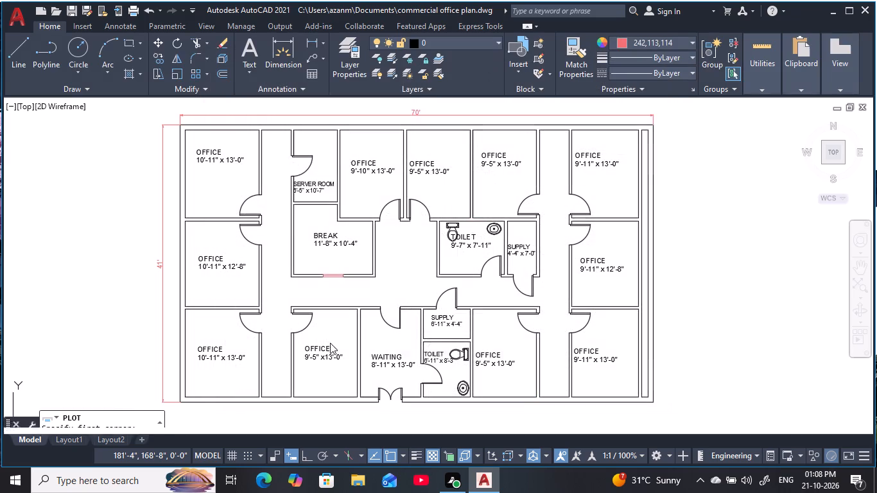
{"action": "left_click", "coordinate": [145, 102]}
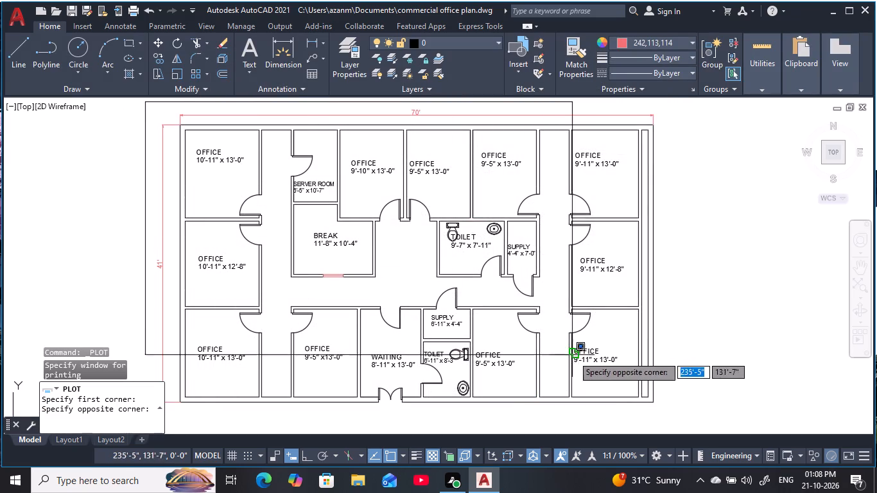
{"action": "left_click", "coordinate": [672, 415]}
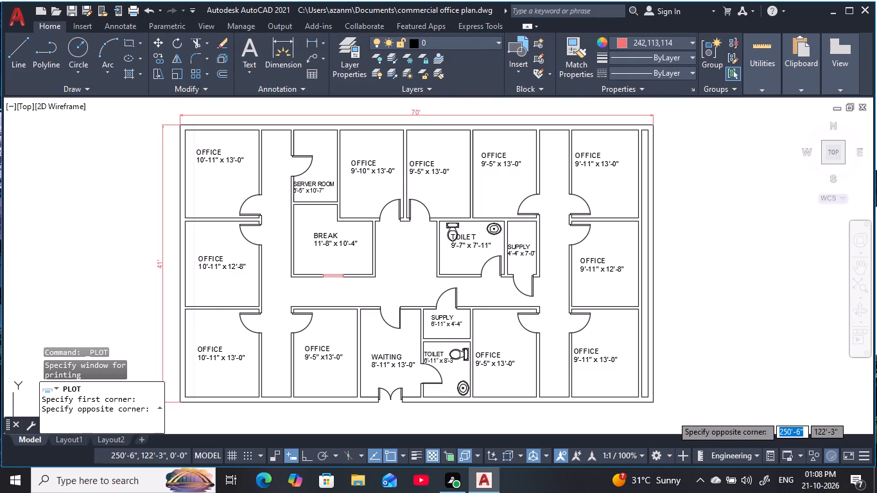
{"action": "scroll", "coordinate": [302, 349], "scroll_direction": "down", "scroll_amount": 3}
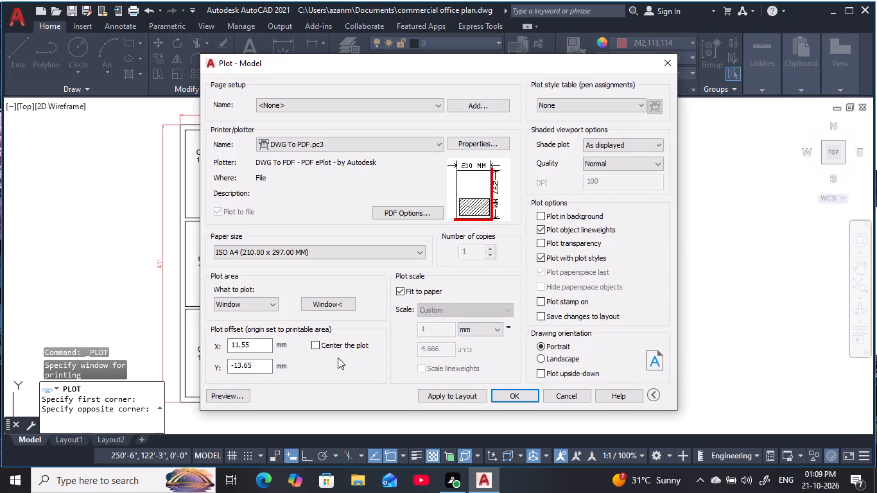
Centre the plot on the sheet and set the drawing orientation to landscape.
{"action": "left_click", "coordinate": [316, 345]}
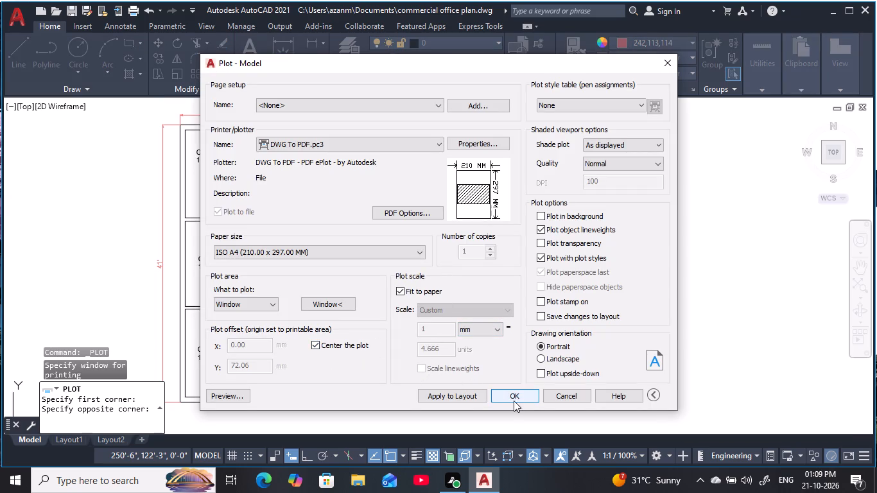
{"action": "left_click", "coordinate": [541, 361]}
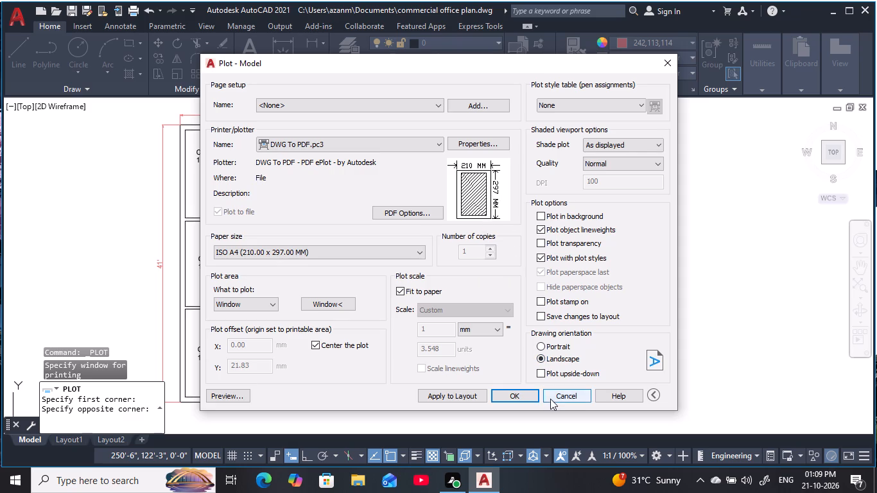
Run the plot and save the PDF in the Documents folder as "commercial office plan-Model.pdf".
{"action": "left_click", "coordinate": [526, 398]}
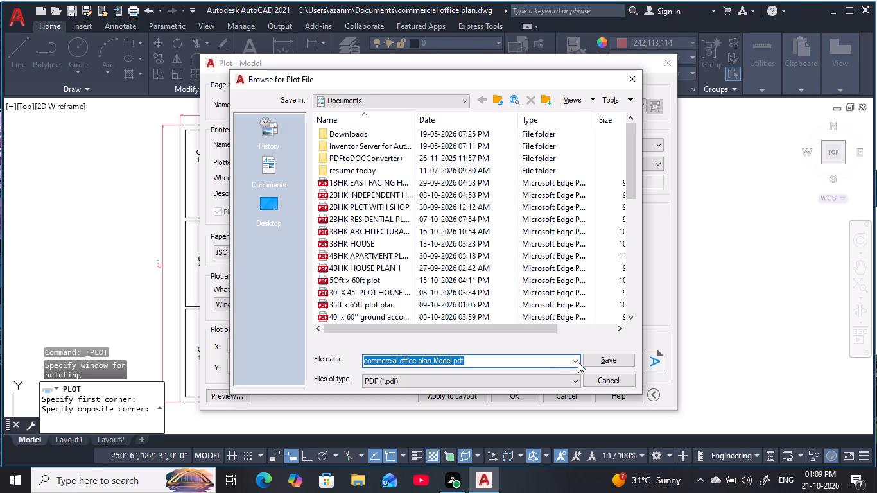
{"action": "left_click", "coordinate": [606, 365]}
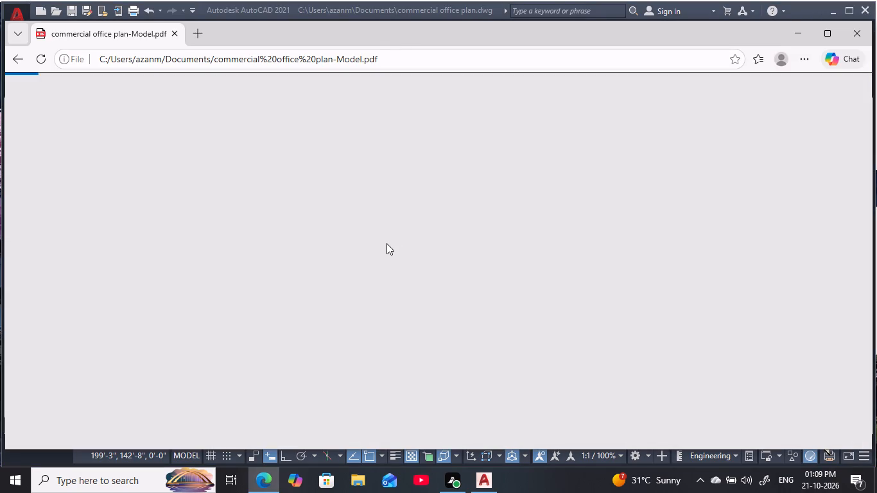
Review the plotted PDF page in Edge, checking the whole floor plan with its room labels and outer dimensions.
{"action": "scroll", "coordinate": [453, 302], "scroll_direction": "down", "scroll_amount": 3}
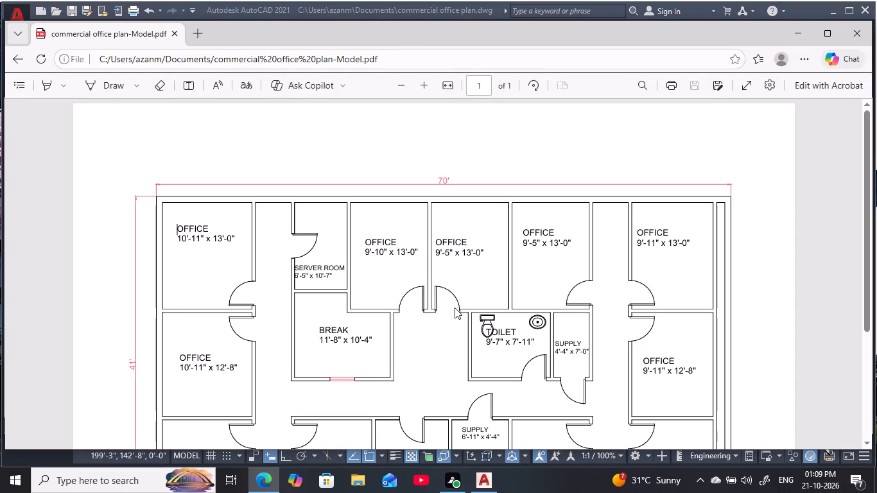
{"action": "scroll", "coordinate": [455, 307], "scroll_direction": "down", "scroll_amount": 1}
{"action": "scroll", "coordinate": [501, 277], "scroll_direction": "down", "scroll_amount": 4}
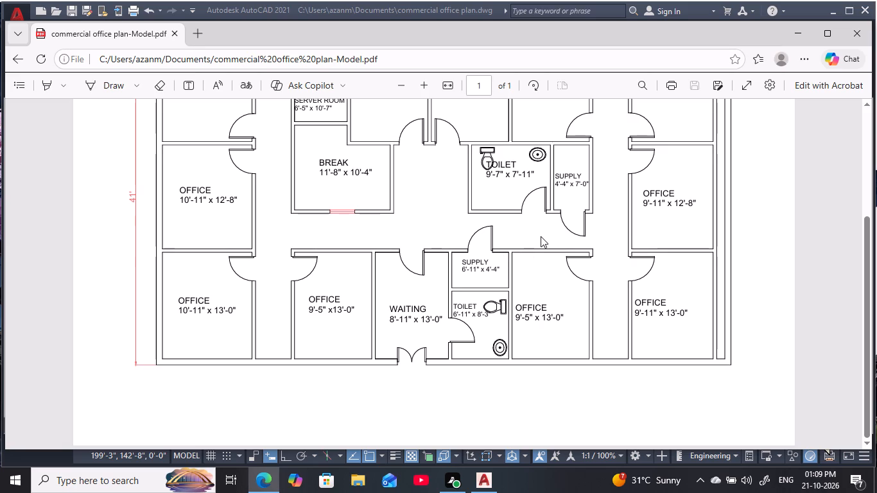
{"action": "scroll", "coordinate": [548, 228], "scroll_direction": "up", "scroll_amount": 3}
{"action": "scroll", "coordinate": [548, 227], "scroll_direction": "down", "scroll_amount": 6}
Switch back to AutoCAD and minimise its window, leaving the plotted PDF open.
{"action": "left_click", "coordinate": [833, 12]}
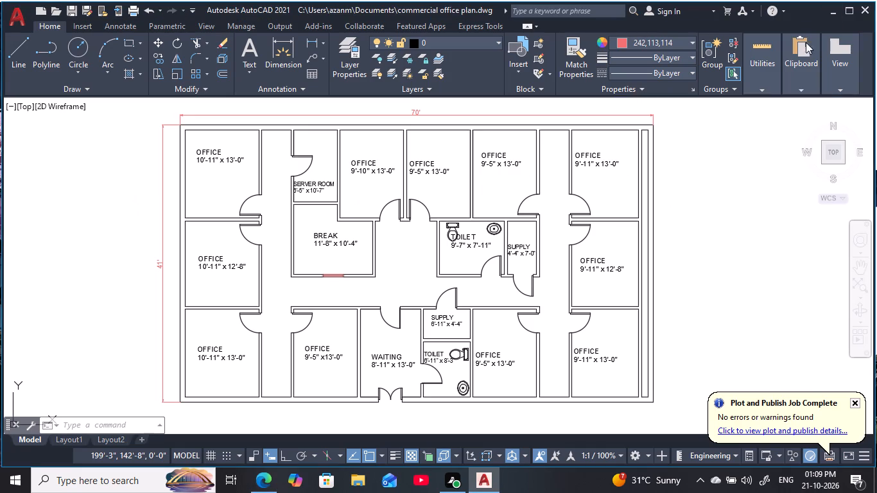
{"action": "left_click", "coordinate": [834, 10]}
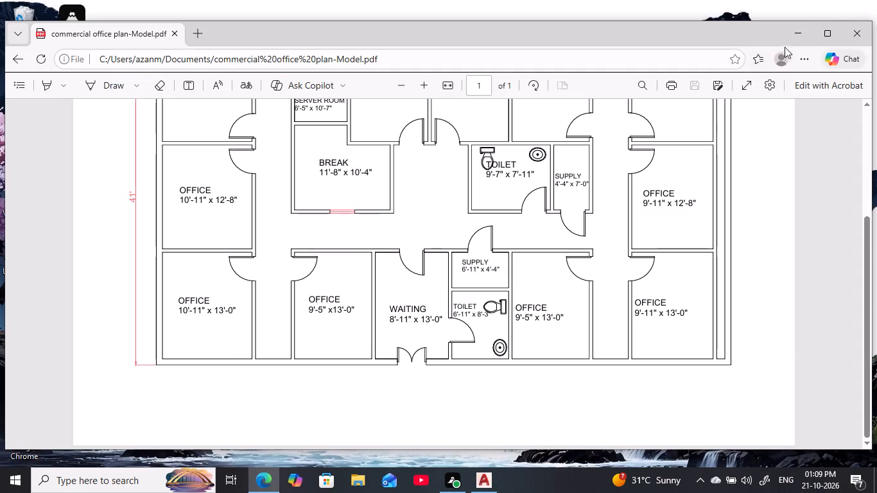